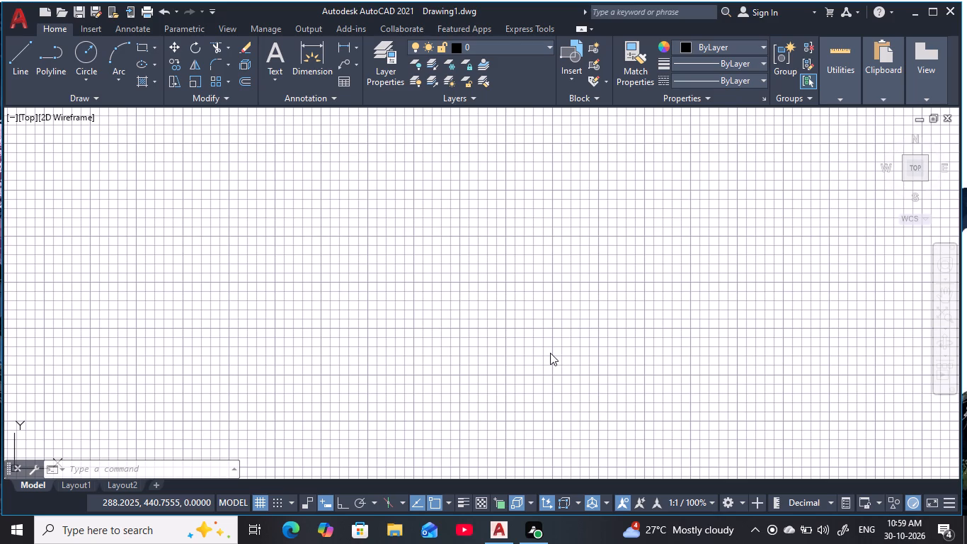
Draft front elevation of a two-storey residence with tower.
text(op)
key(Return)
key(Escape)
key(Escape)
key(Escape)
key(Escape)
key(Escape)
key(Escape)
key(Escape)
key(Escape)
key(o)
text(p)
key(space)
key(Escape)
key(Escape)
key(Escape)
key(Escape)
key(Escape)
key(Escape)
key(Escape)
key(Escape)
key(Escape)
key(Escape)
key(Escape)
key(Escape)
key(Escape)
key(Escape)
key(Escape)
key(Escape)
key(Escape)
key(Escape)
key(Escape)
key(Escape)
Enable maintaining a log file in the Open and Save options and apply the change.
click(183, 470)
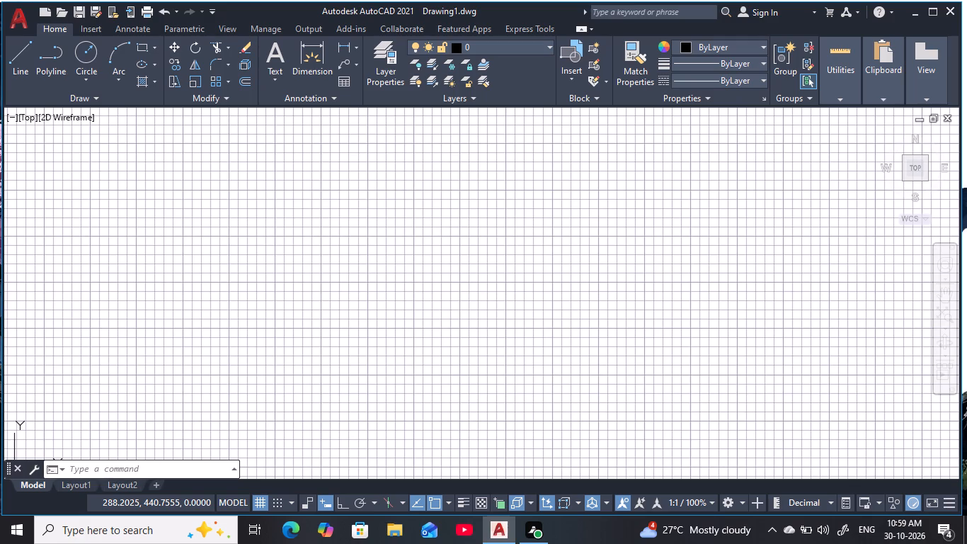
text(op)
key(space)
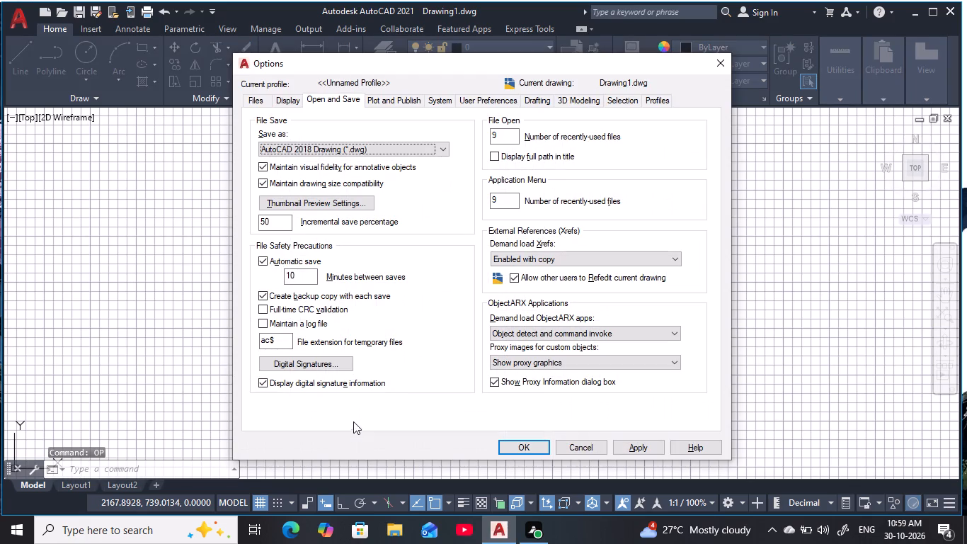
click(259, 322)
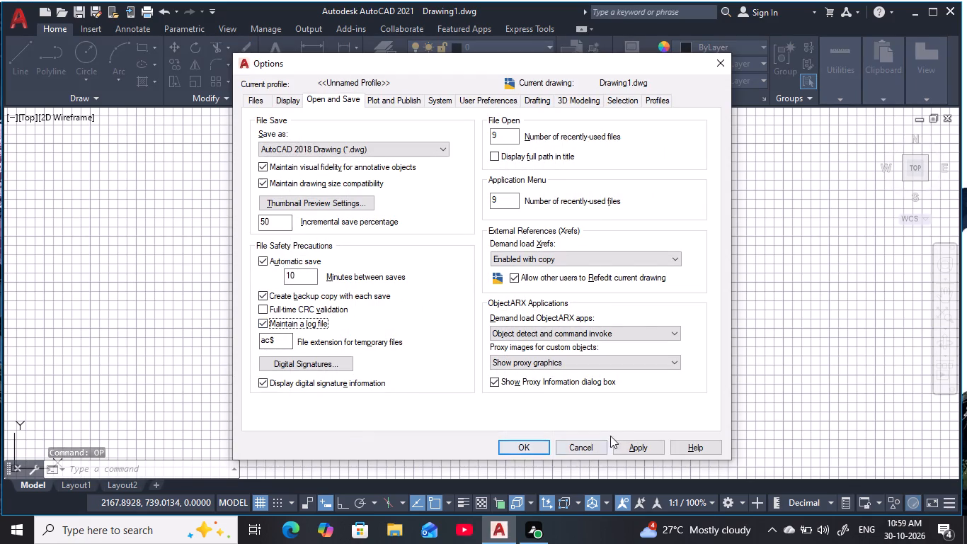
click(645, 446)
click(523, 450)
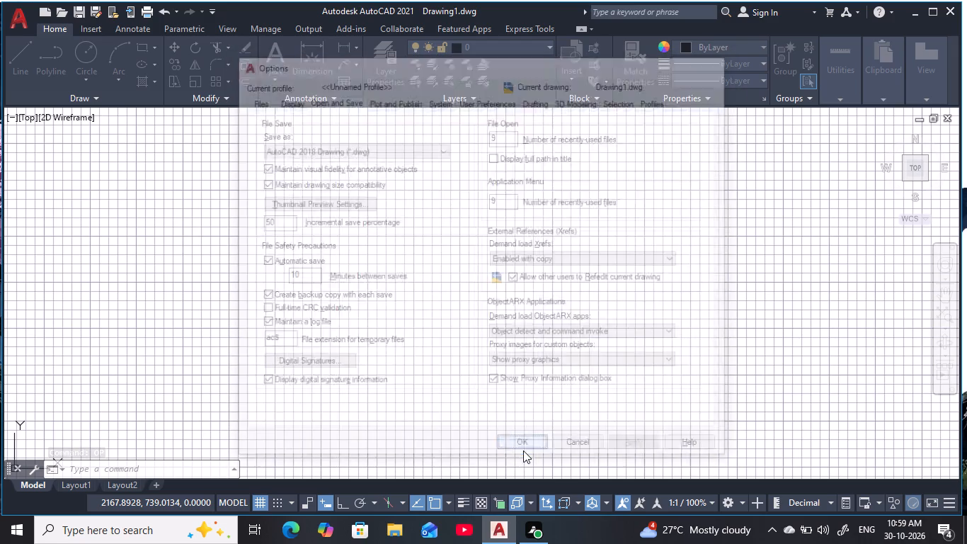
key(Escape)
key(Escape)
key(Escape)
key(Escape)
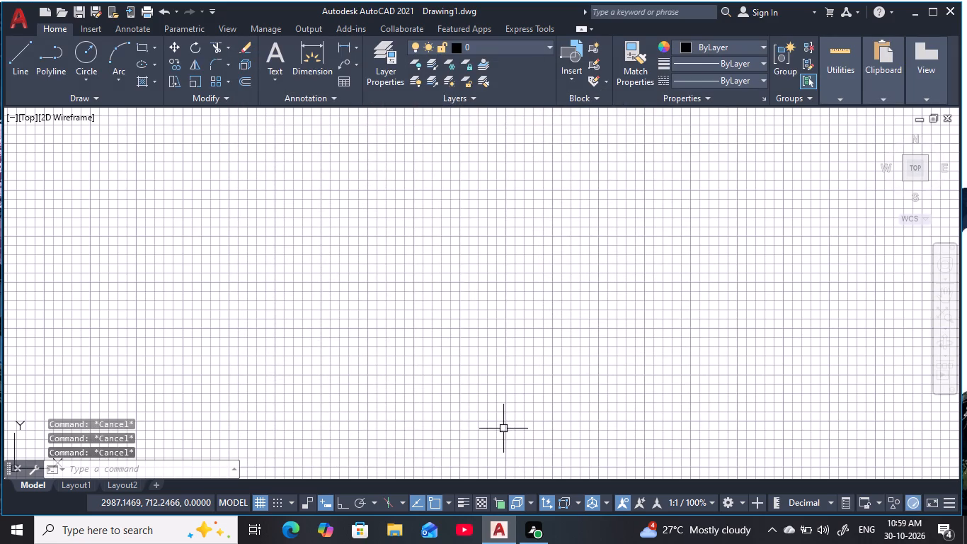
Turn on command logging with the LOGFILEON command.
key(l)
key(o)
key(g)
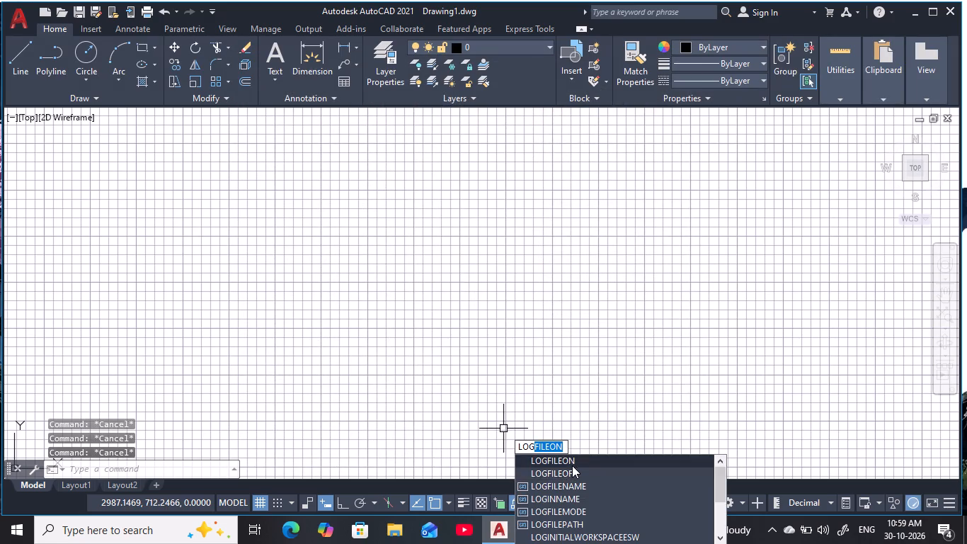
click(573, 464)
key(Escape)
key(Escape)
key(Escape)
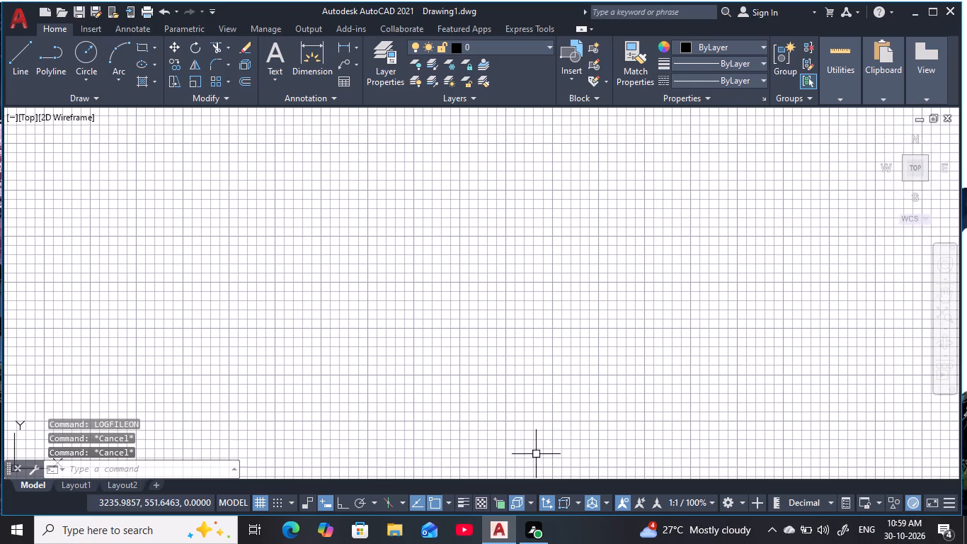
key(Escape)
key(Escape)
Open the Drawing Units settings.
key(u)
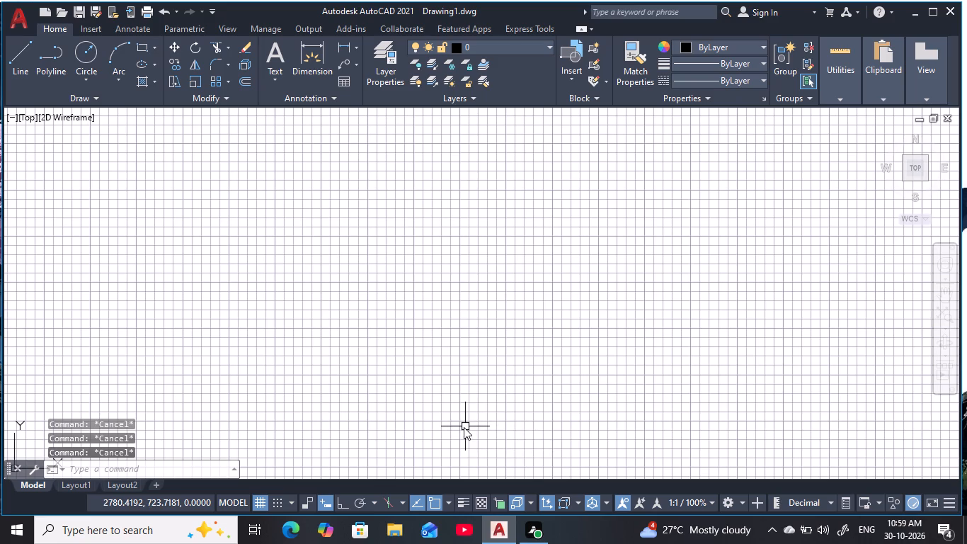
key(n)
key(space)
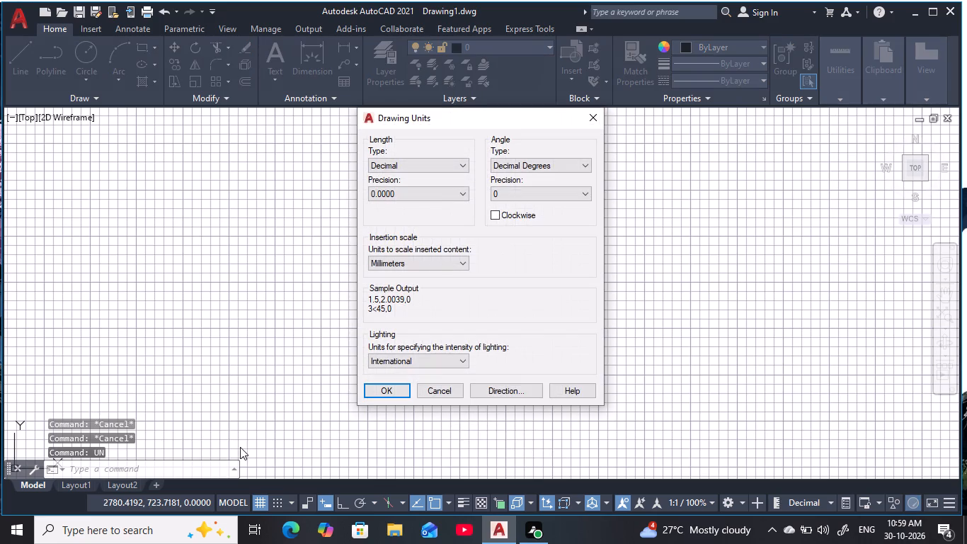
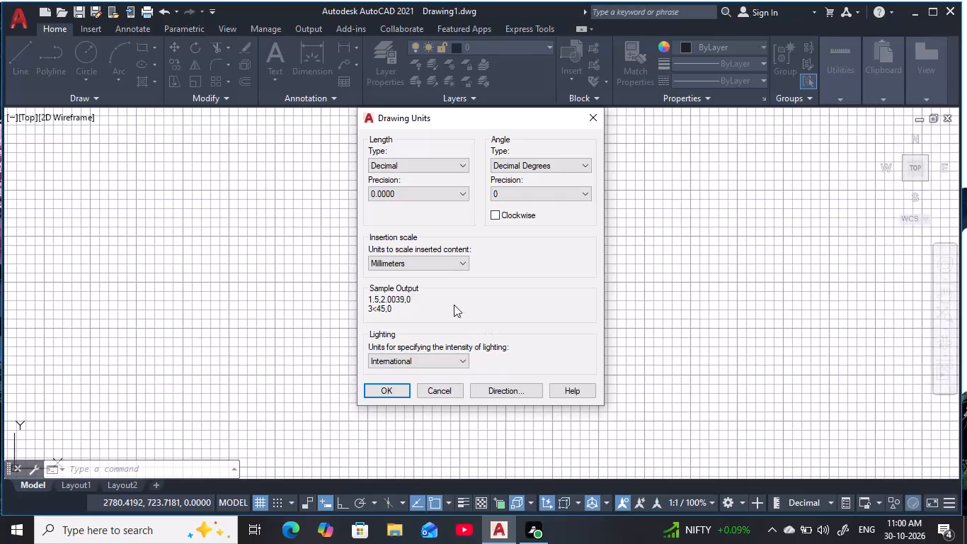
Configure the drawing units to Engineering length with 0'-0" precision and an insertion scale of inches.
click(431, 171)
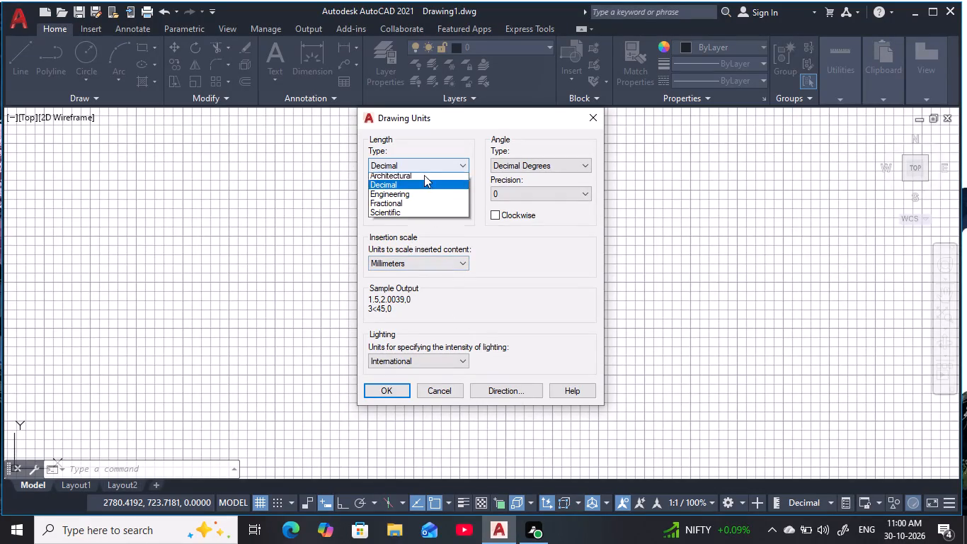
click(424, 198)
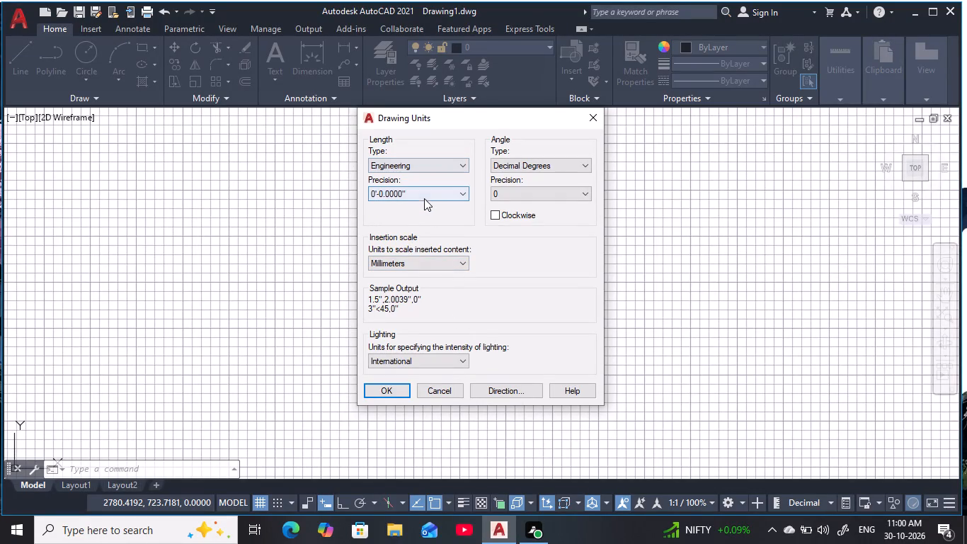
click(427, 196)
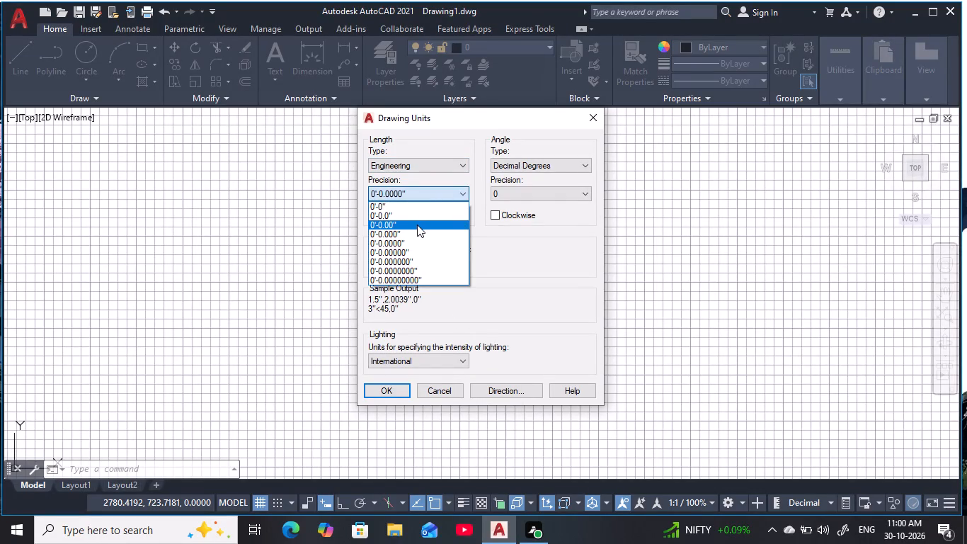
click(416, 204)
click(416, 259)
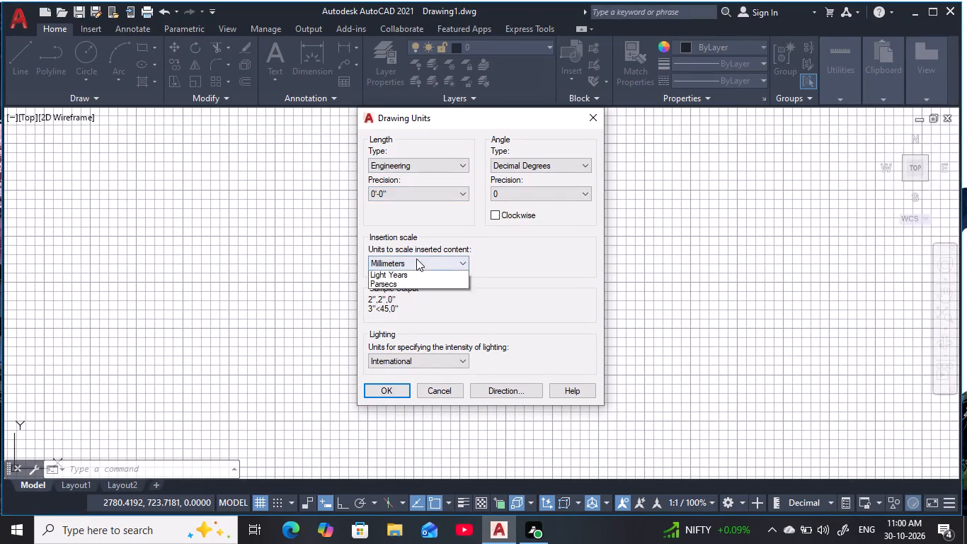
click(411, 286)
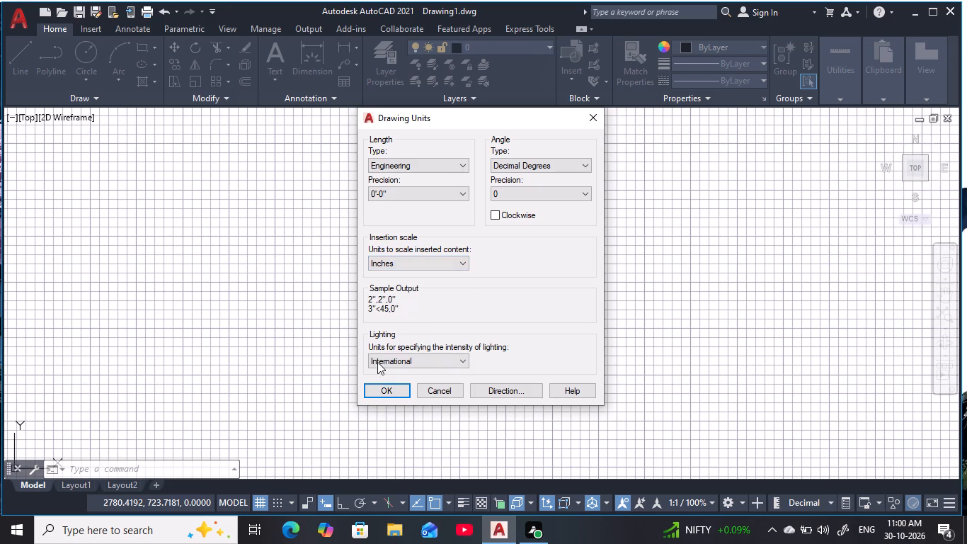
click(372, 388)
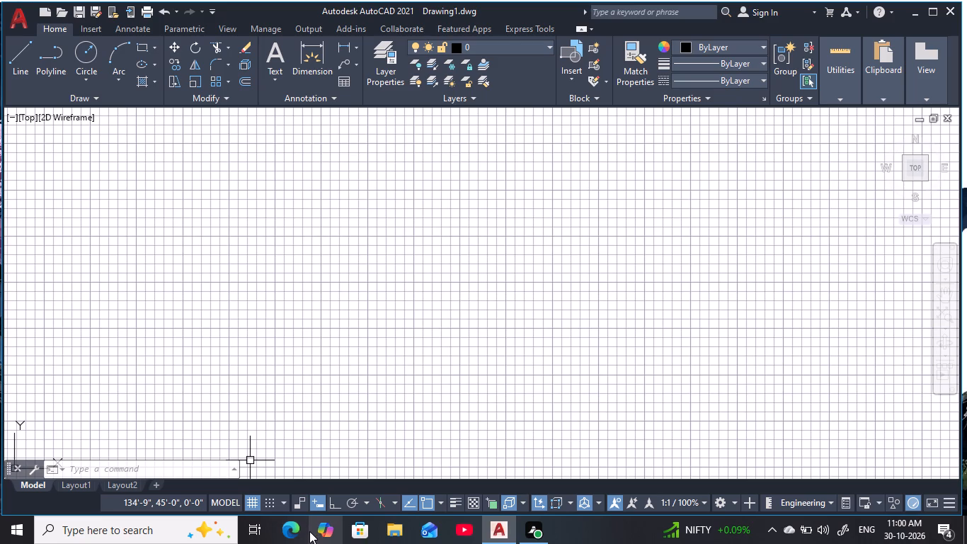
key(Escape)
key(Escape)
key(Escape)
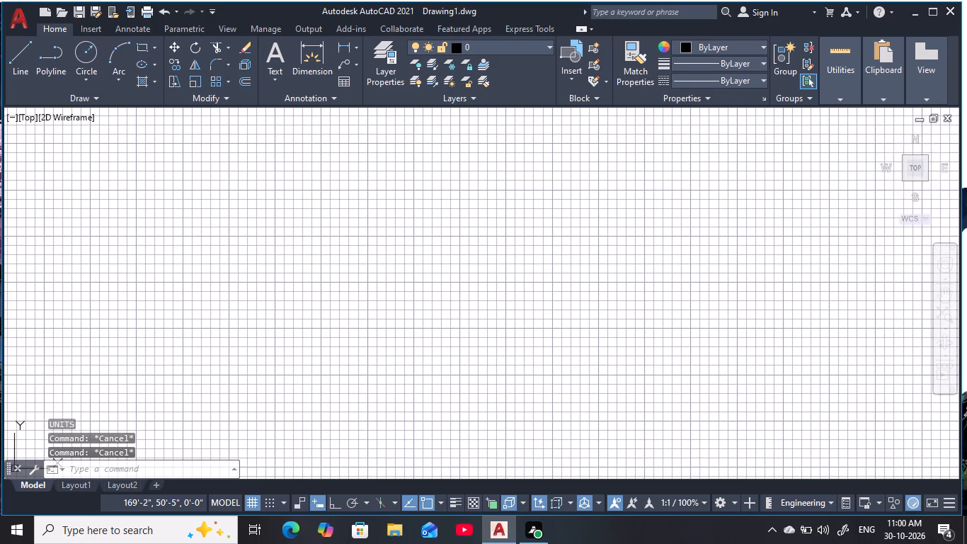
key(Escape)
key(Escape)
Modify the ISO-25 dimension style so its primary linear units use the Engineering format with 0'-0" precision.
key(d)
key(space)
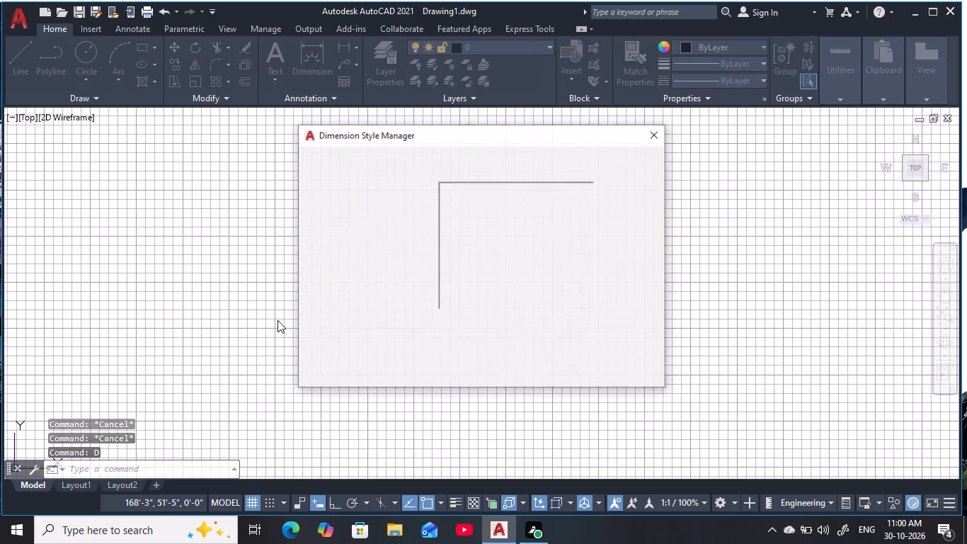
click(631, 237)
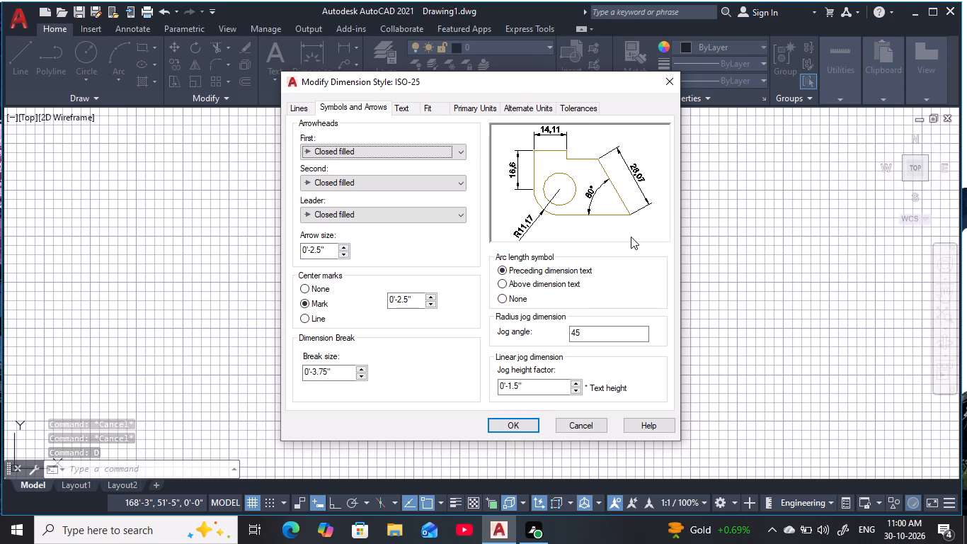
click(466, 108)
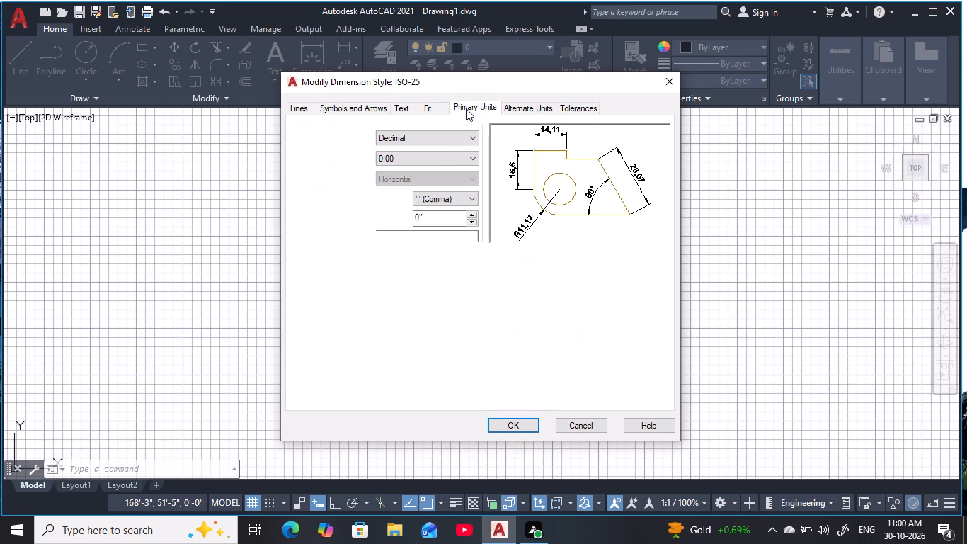
click(442, 141)
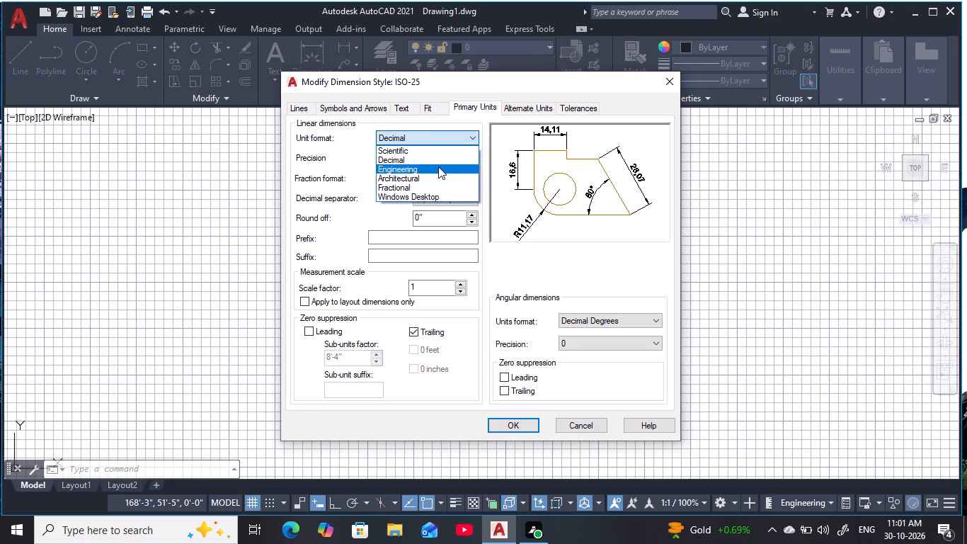
click(438, 166)
click(441, 159)
click(438, 166)
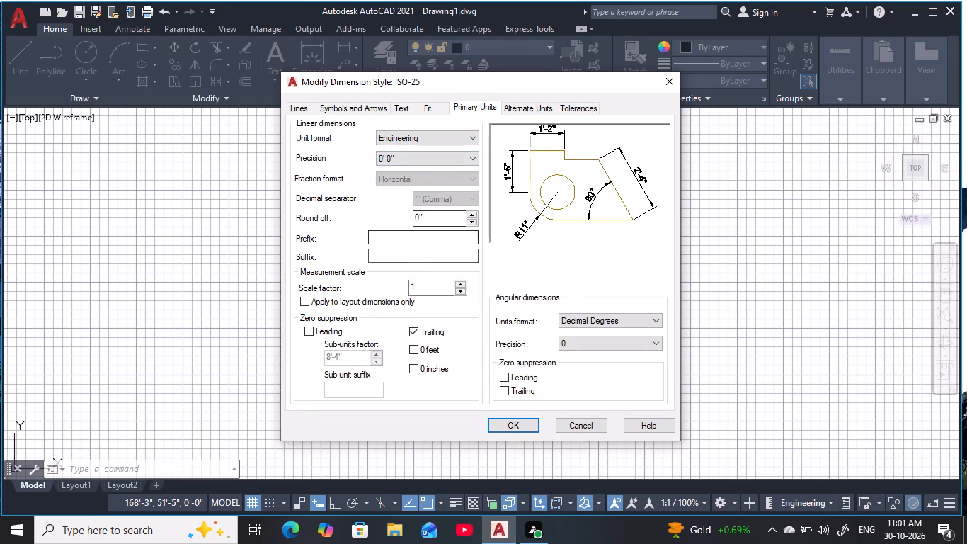
Set the dimension style's text height to 9" and arrow size to 4.5", and save the style.
click(405, 107)
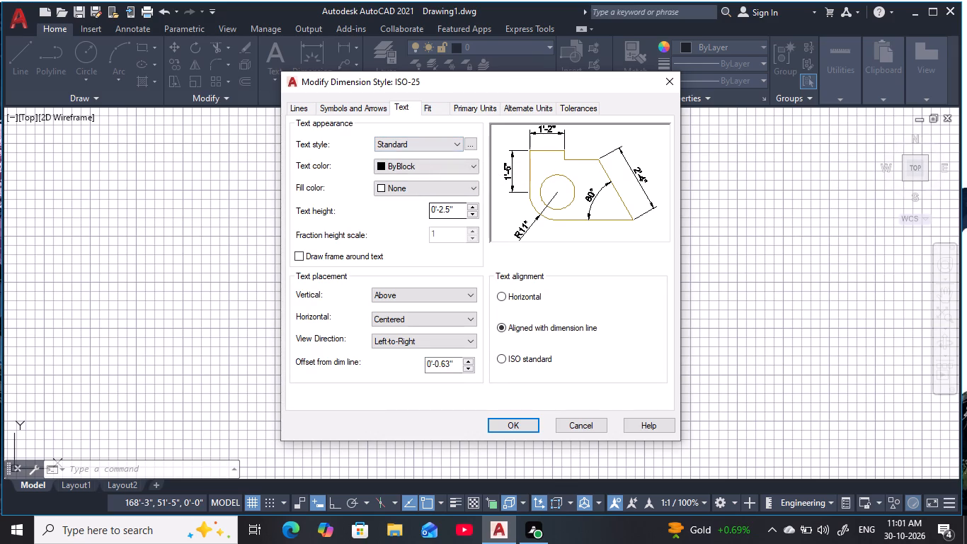
drag(457, 209, 408, 208)
key(9)
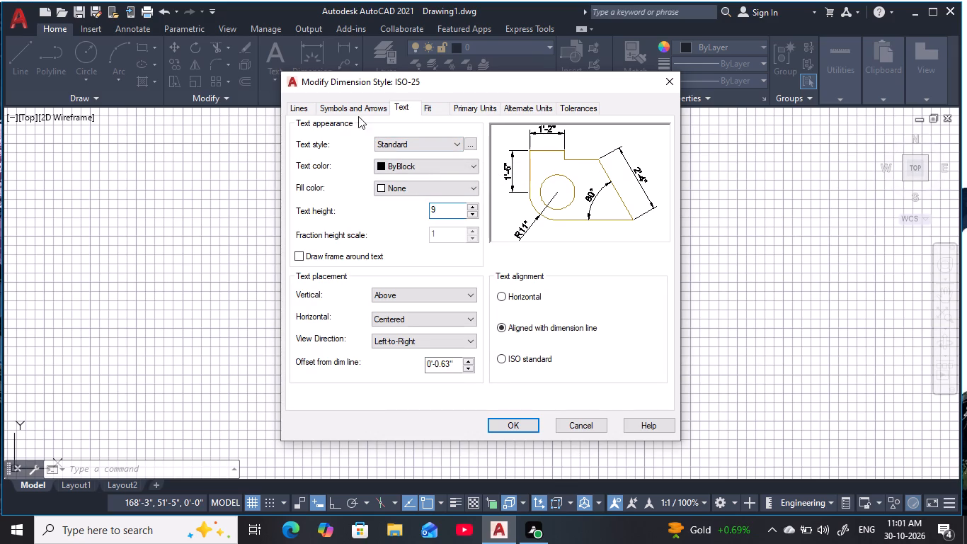
click(360, 110)
drag(328, 251, 285, 248)
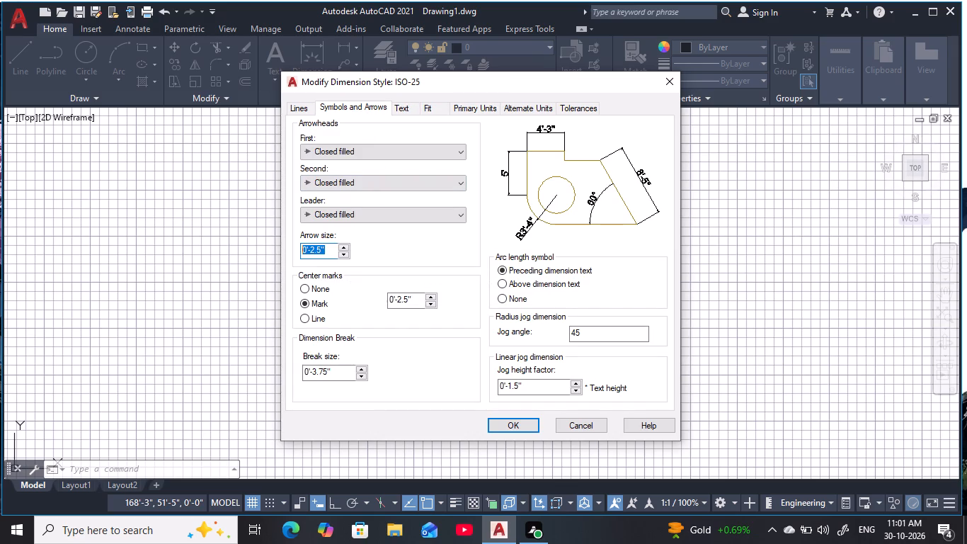
drag(285, 248, 284, 248)
text(4.)
key(5)
key(Return)
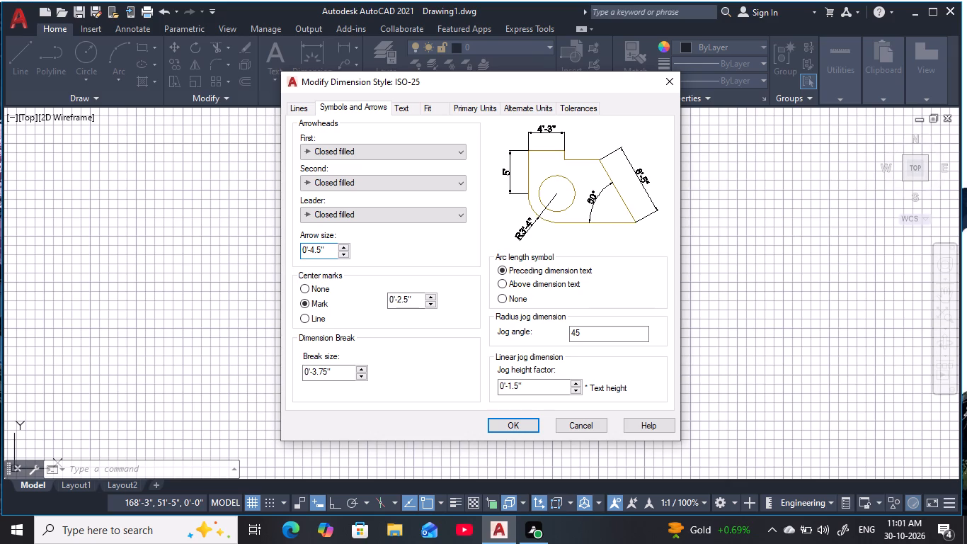
click(508, 421)
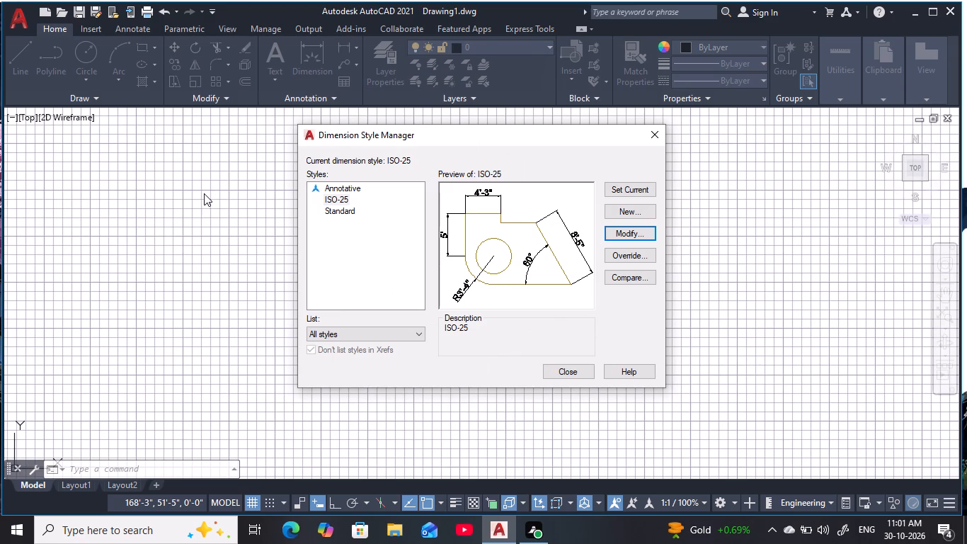
click(579, 370)
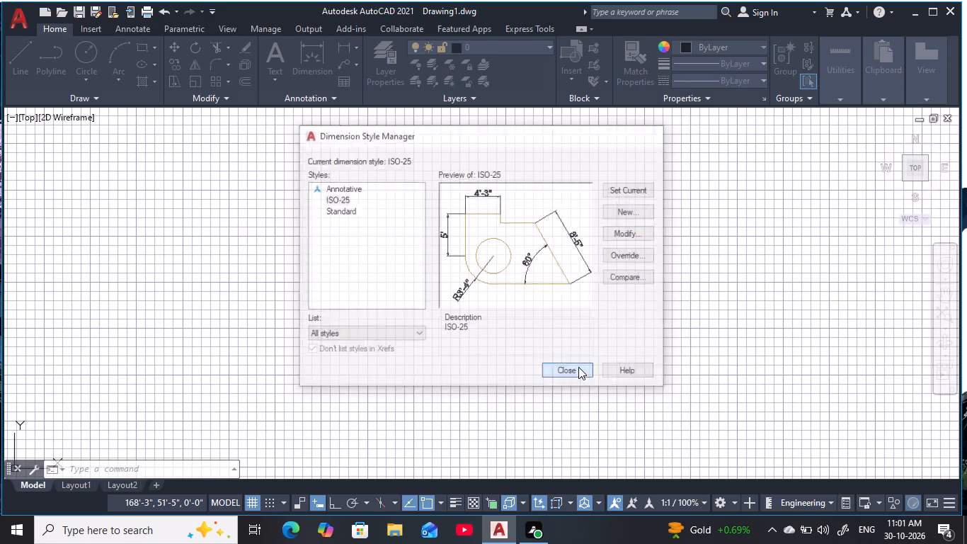
Turn off the grid display in the drawing area.
key(F7)
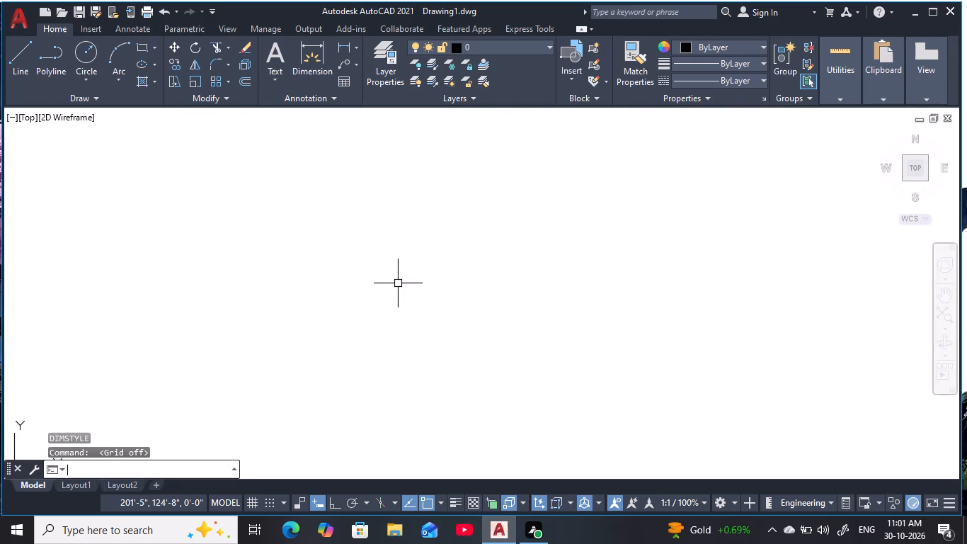
key(Escape)
key(Escape)
key(Escape)
key(Escape)
Draw a horizontal construction line through a point at about 181'-7", 86'-9".
text(xl)
key(space)
text(h)
key(space)
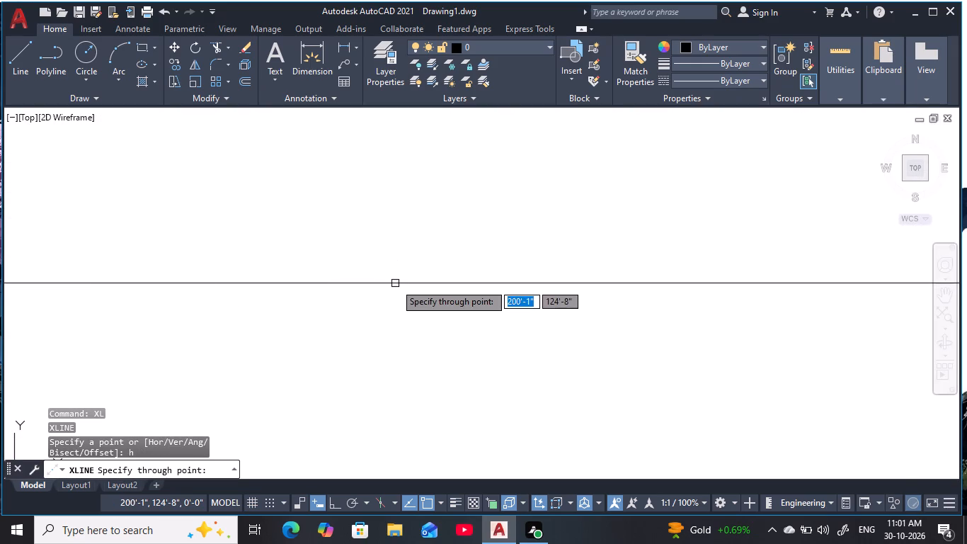
click(355, 366)
key(Escape)
key(Escape)
key(Escape)
key(Escape)
key(Escape)
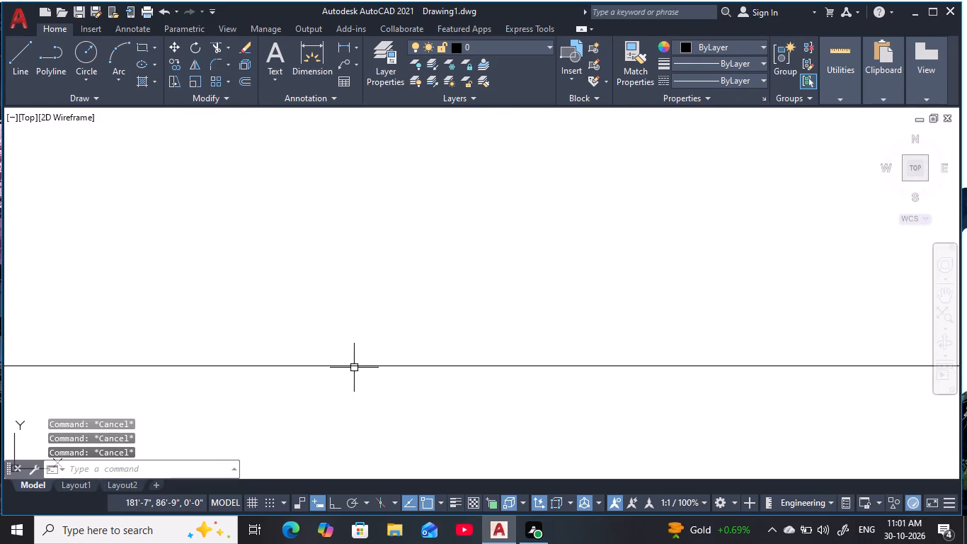
Draw a vertical construction line crossing the horizontal one at about X 181'-7".
key(x)
text(l v)
key(space)
click(353, 368)
key(Escape)
key(Escape)
key(Escape)
key(Escape)
key(Escape)
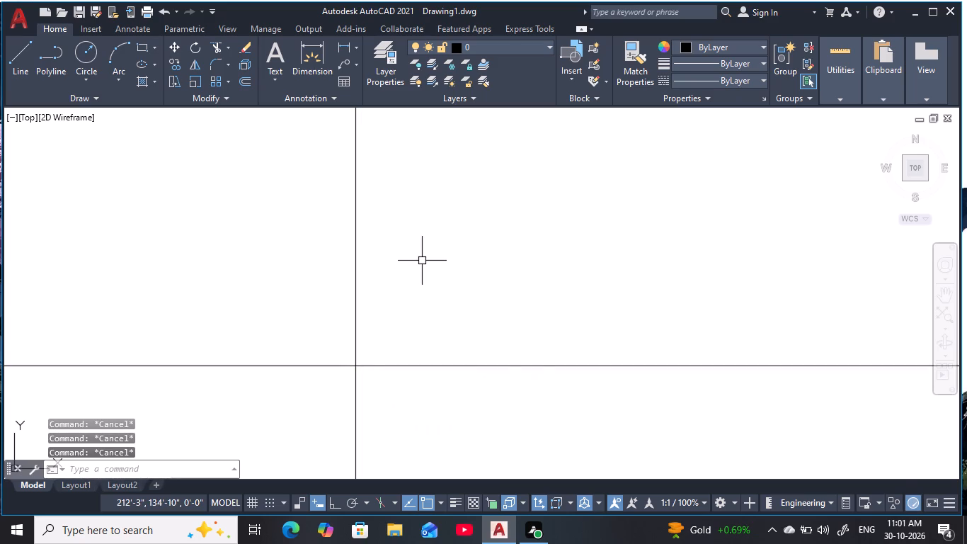
key(Escape)
key(Escape)
key(Escape)
key(Escape)
key(Escape)
key(Escape)
key(Escape)
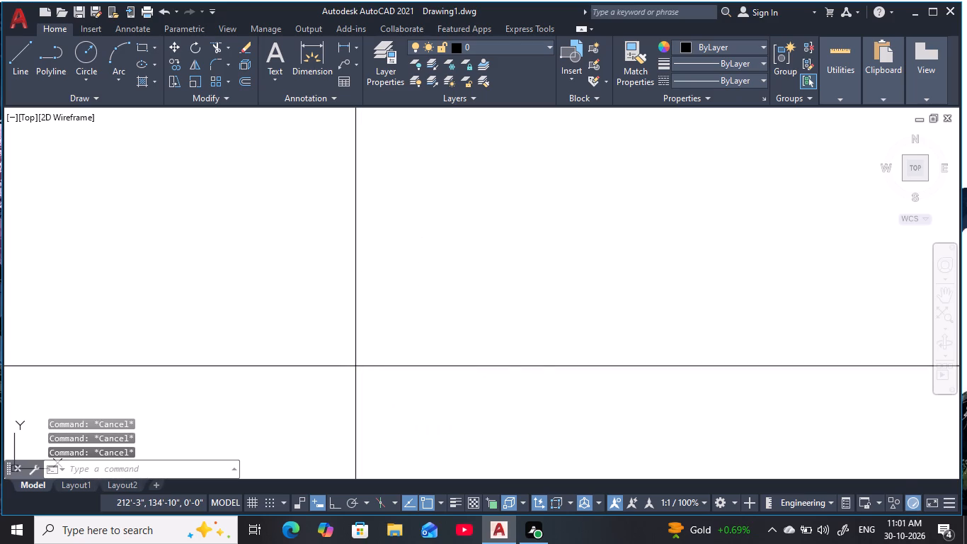
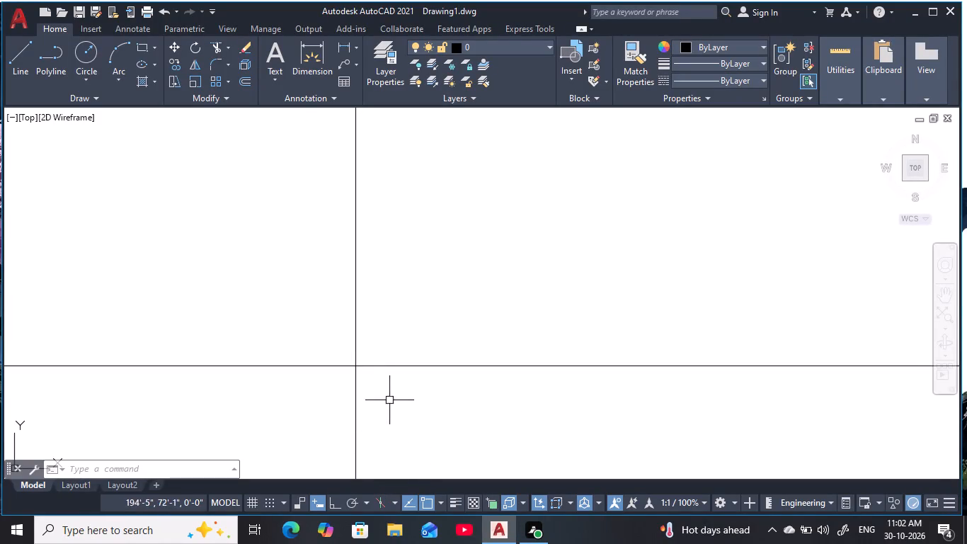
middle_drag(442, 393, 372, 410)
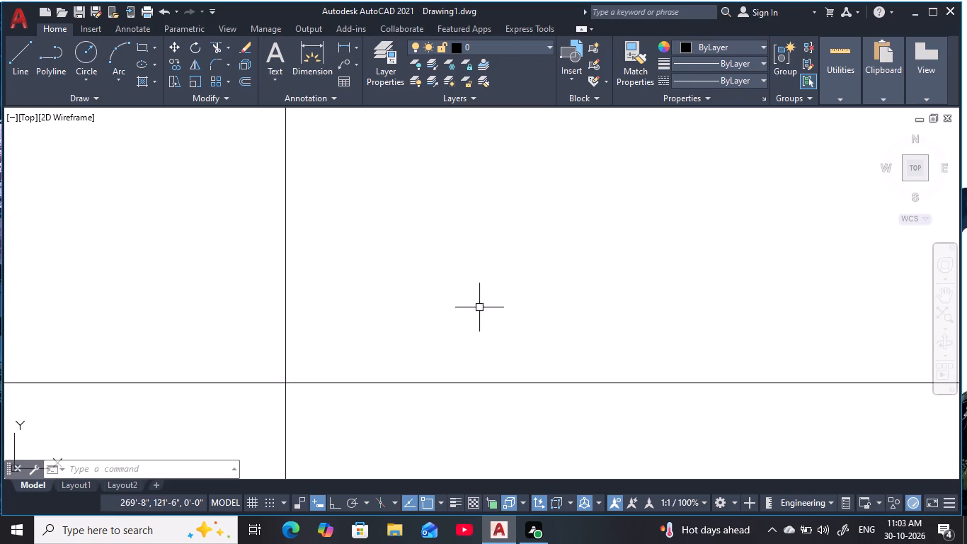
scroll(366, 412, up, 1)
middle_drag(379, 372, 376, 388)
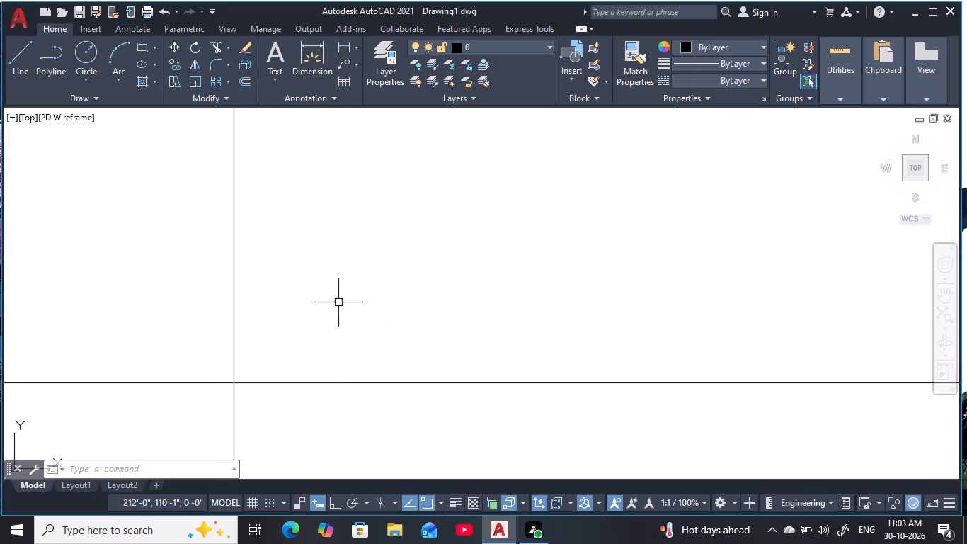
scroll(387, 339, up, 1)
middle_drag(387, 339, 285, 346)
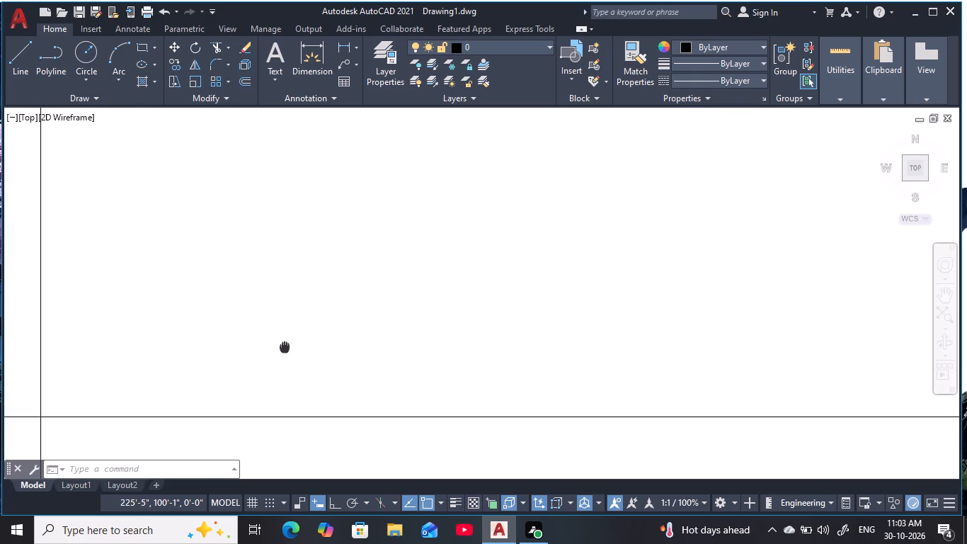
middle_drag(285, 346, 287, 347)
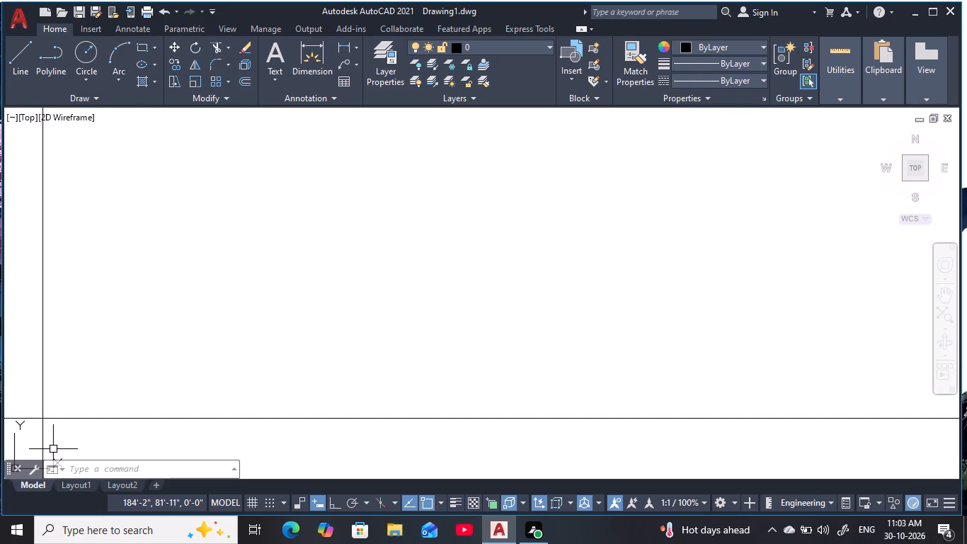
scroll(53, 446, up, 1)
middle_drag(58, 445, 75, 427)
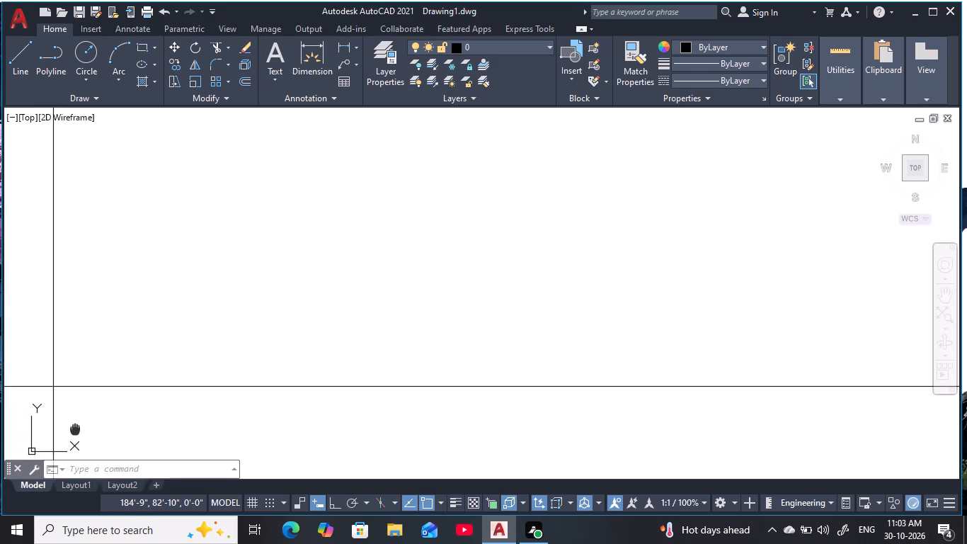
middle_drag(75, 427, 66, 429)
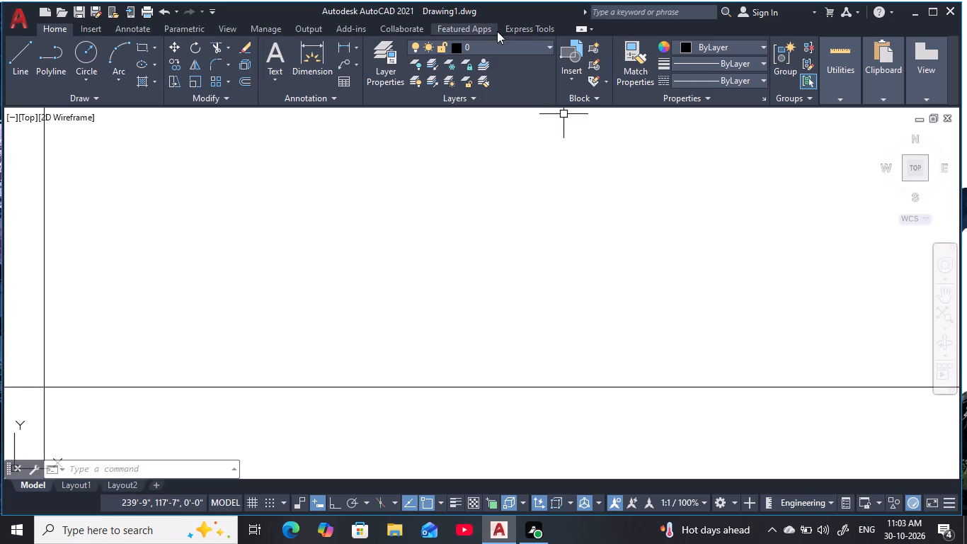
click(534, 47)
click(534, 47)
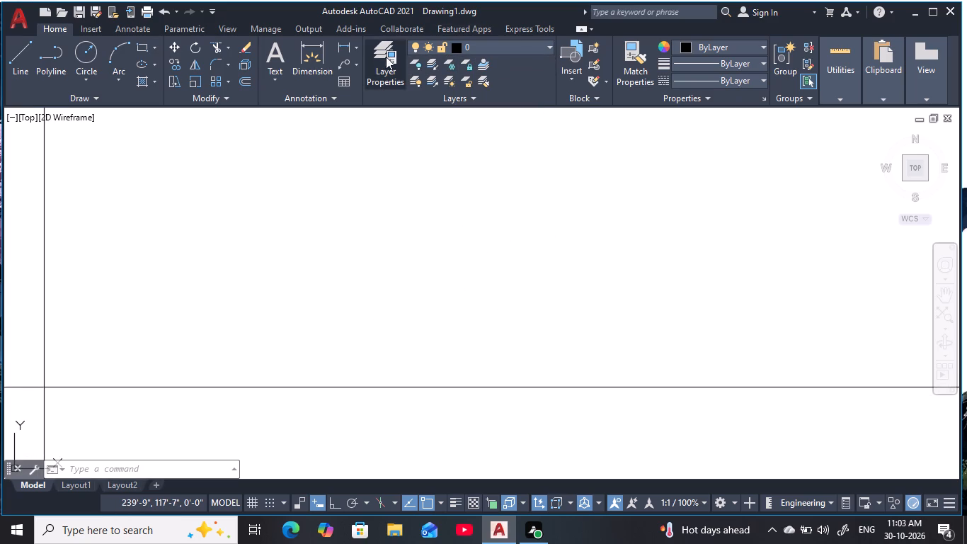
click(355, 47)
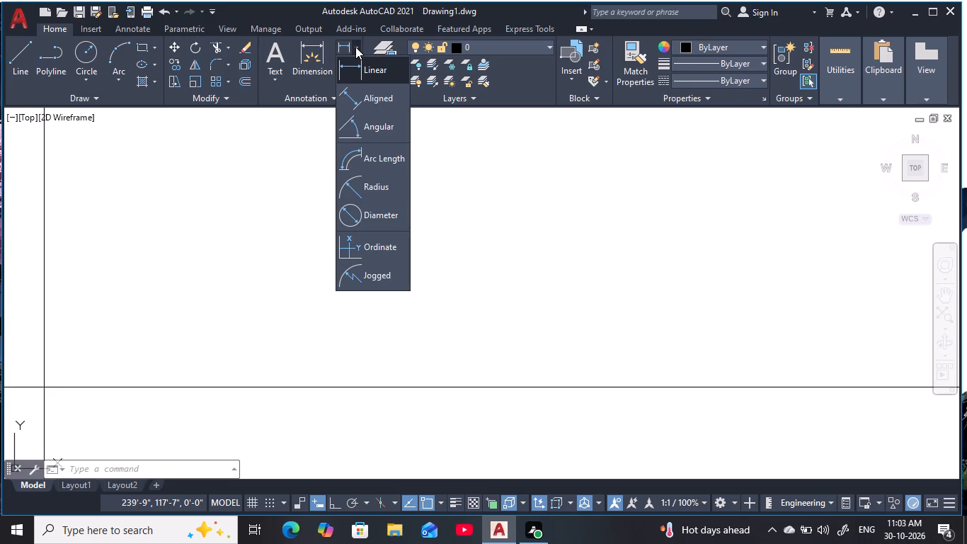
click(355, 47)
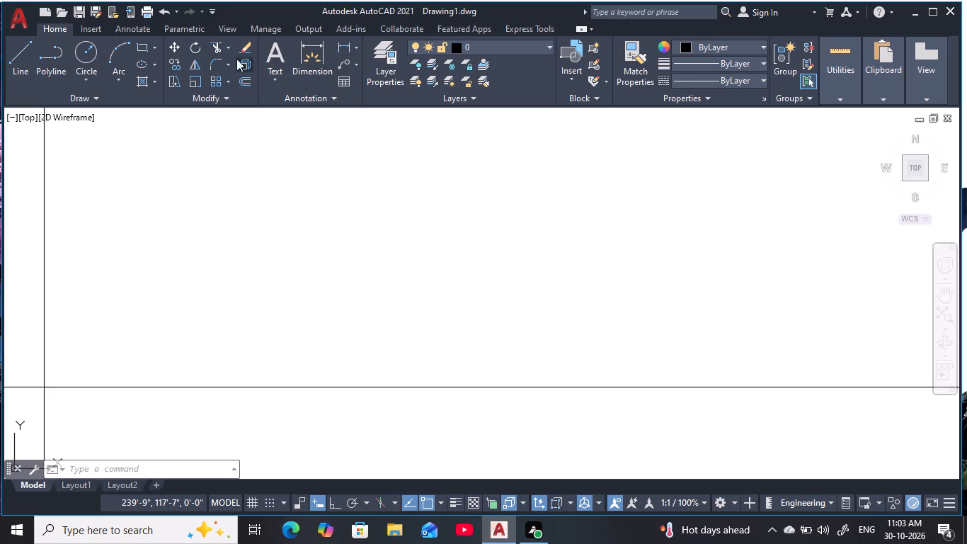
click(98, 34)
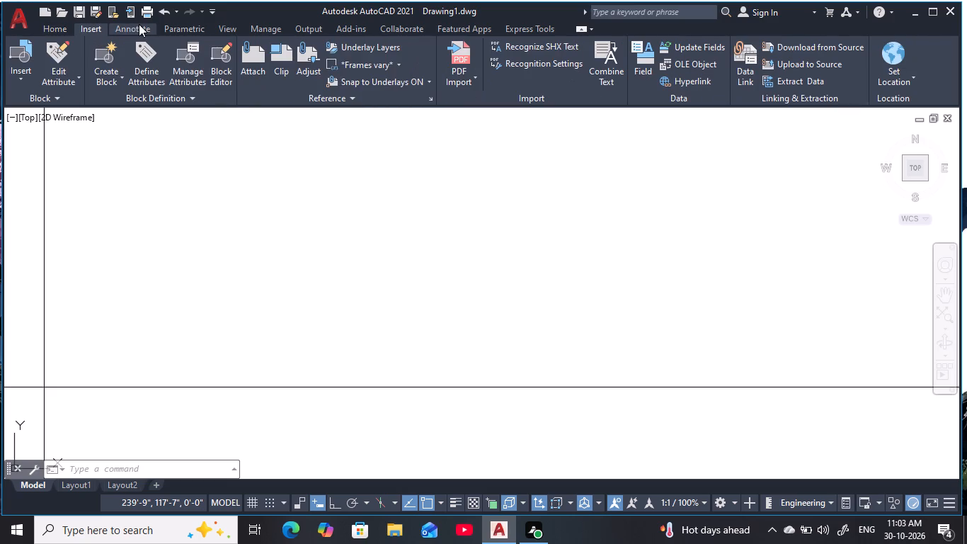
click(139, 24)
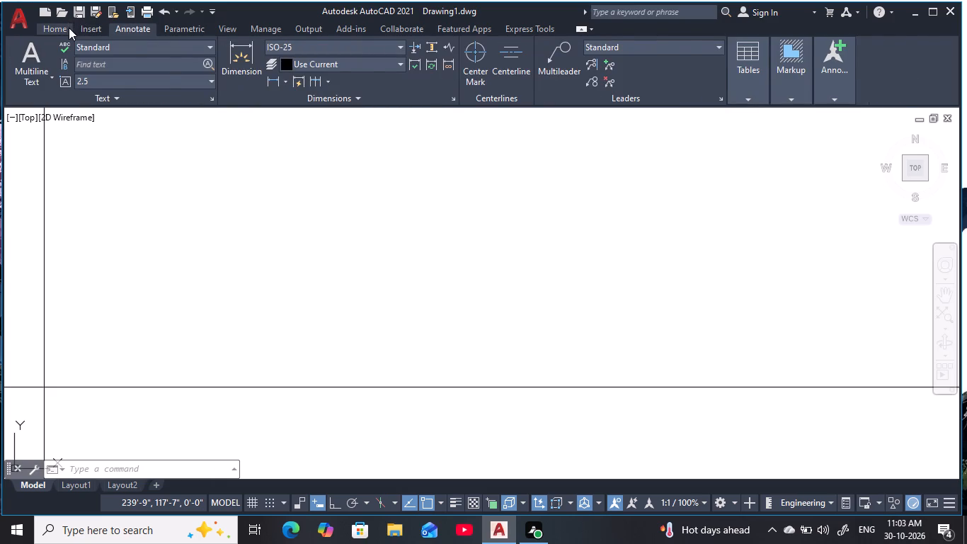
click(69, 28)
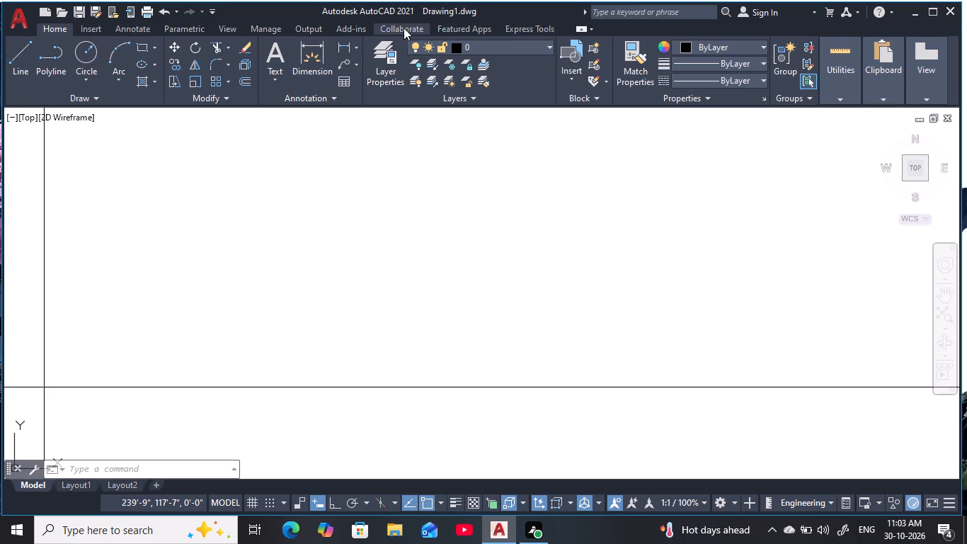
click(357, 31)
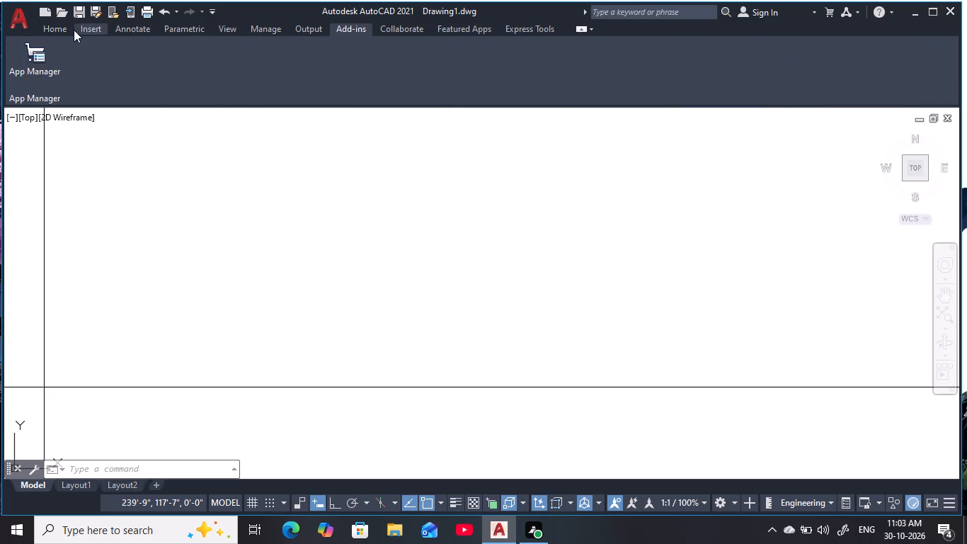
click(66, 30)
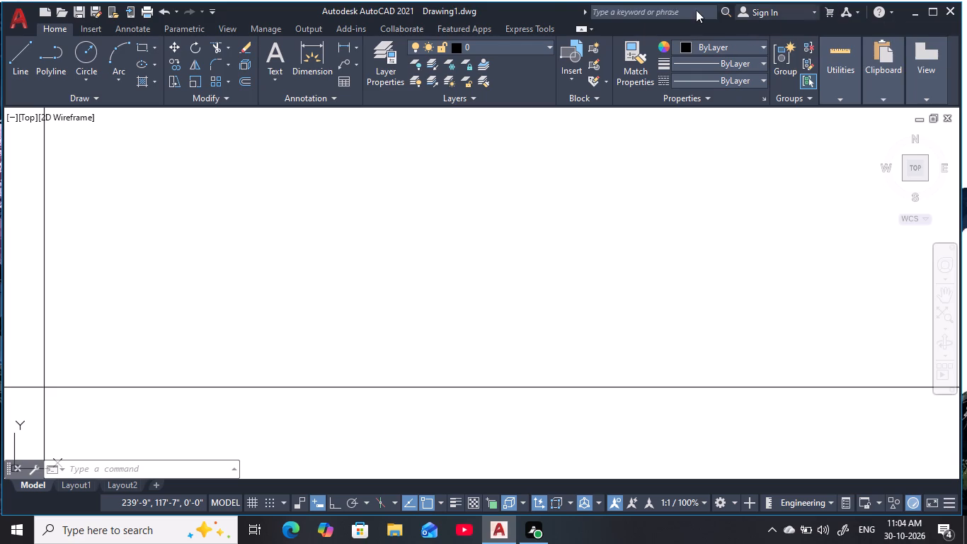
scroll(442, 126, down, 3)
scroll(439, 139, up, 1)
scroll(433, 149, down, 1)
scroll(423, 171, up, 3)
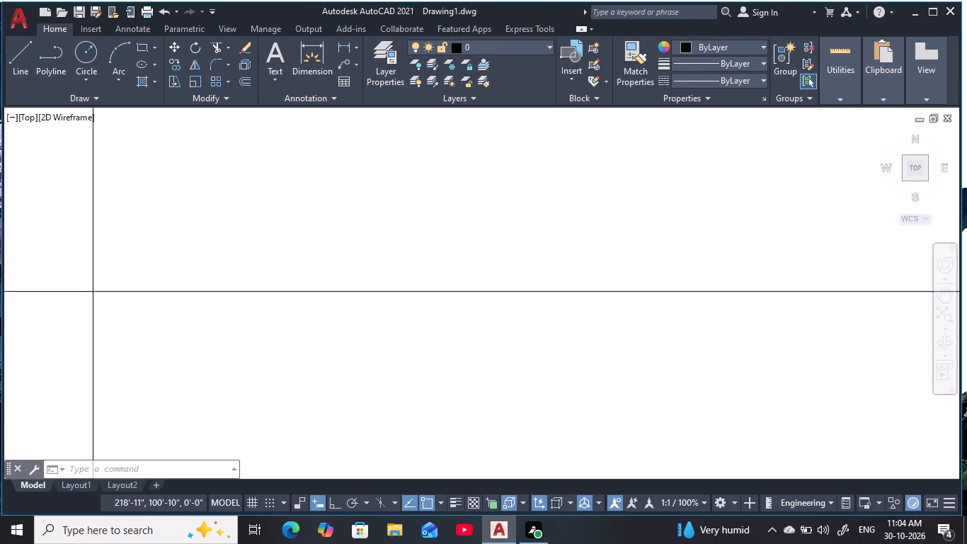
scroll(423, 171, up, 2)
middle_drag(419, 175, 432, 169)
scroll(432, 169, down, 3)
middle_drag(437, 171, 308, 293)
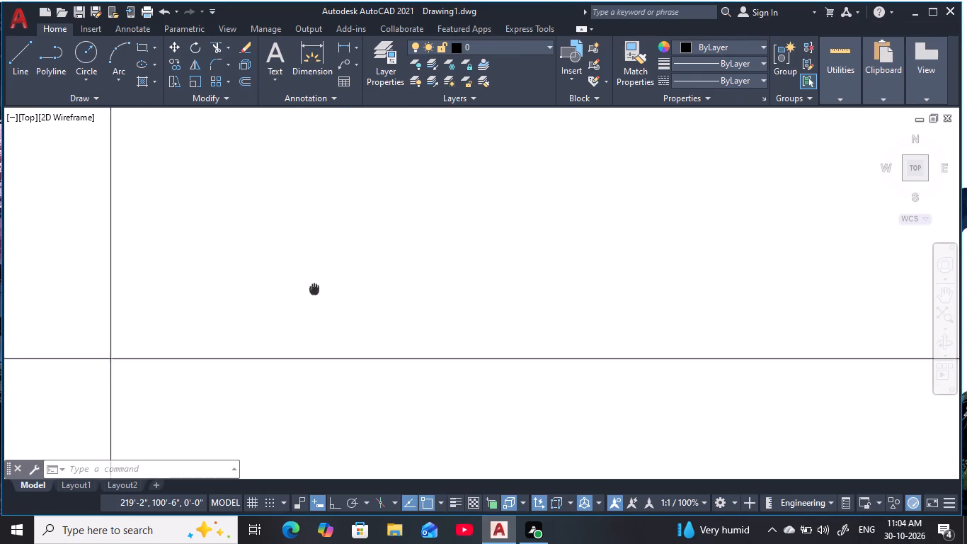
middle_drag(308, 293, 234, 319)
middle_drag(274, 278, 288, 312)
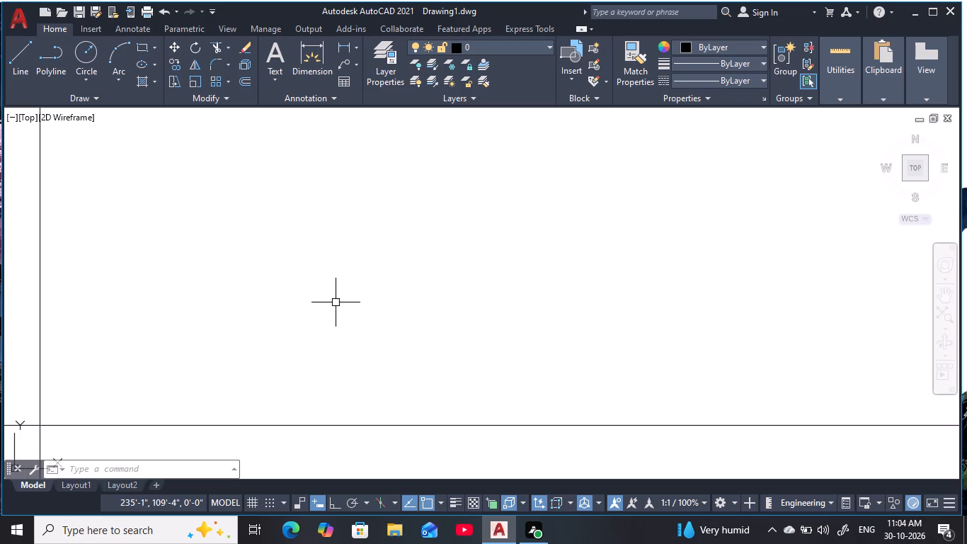
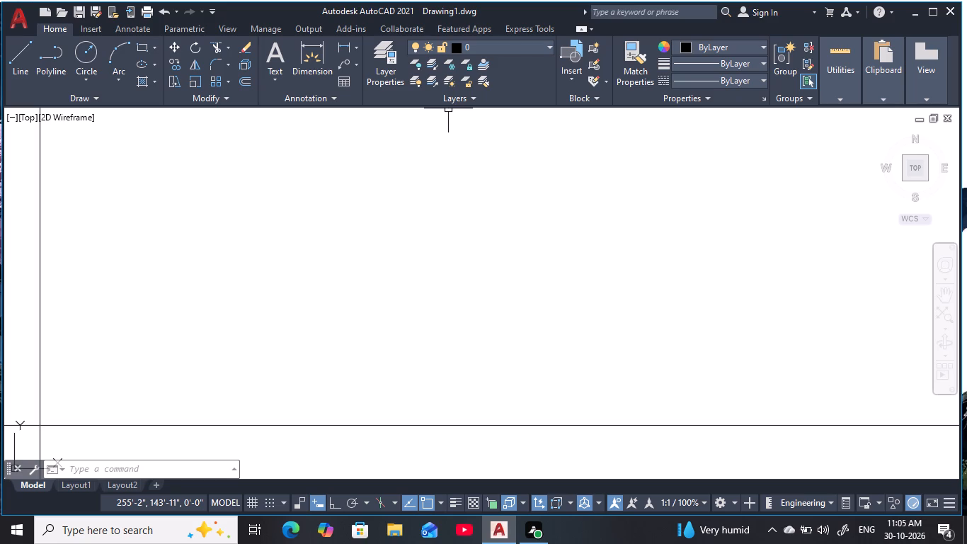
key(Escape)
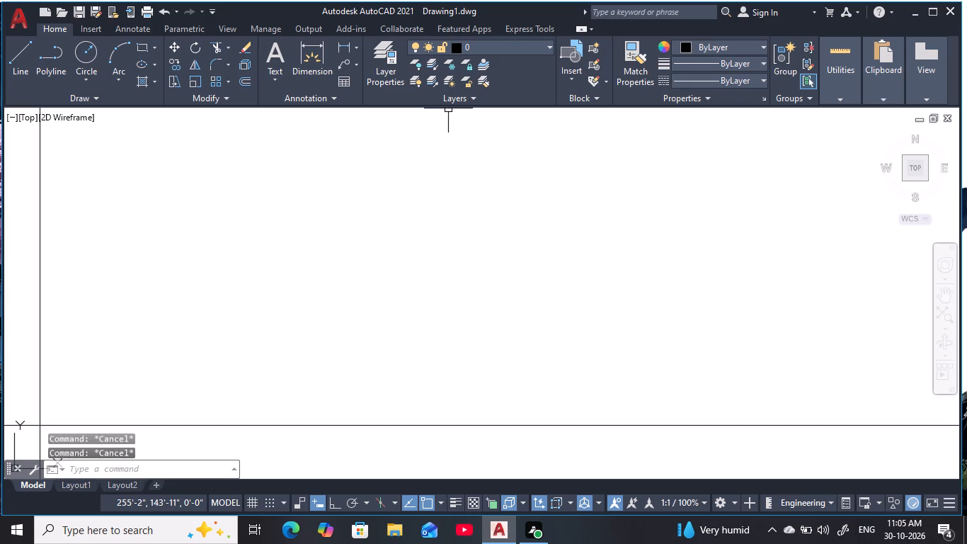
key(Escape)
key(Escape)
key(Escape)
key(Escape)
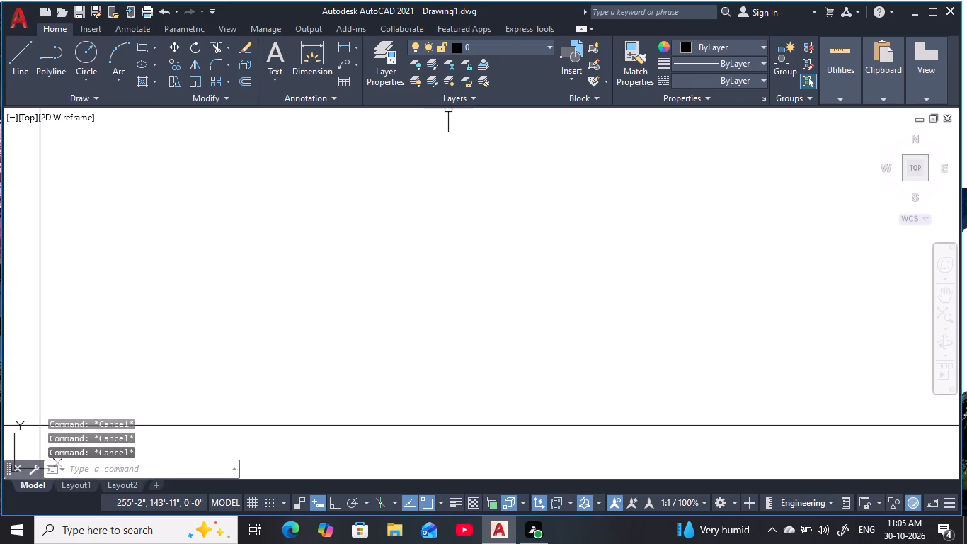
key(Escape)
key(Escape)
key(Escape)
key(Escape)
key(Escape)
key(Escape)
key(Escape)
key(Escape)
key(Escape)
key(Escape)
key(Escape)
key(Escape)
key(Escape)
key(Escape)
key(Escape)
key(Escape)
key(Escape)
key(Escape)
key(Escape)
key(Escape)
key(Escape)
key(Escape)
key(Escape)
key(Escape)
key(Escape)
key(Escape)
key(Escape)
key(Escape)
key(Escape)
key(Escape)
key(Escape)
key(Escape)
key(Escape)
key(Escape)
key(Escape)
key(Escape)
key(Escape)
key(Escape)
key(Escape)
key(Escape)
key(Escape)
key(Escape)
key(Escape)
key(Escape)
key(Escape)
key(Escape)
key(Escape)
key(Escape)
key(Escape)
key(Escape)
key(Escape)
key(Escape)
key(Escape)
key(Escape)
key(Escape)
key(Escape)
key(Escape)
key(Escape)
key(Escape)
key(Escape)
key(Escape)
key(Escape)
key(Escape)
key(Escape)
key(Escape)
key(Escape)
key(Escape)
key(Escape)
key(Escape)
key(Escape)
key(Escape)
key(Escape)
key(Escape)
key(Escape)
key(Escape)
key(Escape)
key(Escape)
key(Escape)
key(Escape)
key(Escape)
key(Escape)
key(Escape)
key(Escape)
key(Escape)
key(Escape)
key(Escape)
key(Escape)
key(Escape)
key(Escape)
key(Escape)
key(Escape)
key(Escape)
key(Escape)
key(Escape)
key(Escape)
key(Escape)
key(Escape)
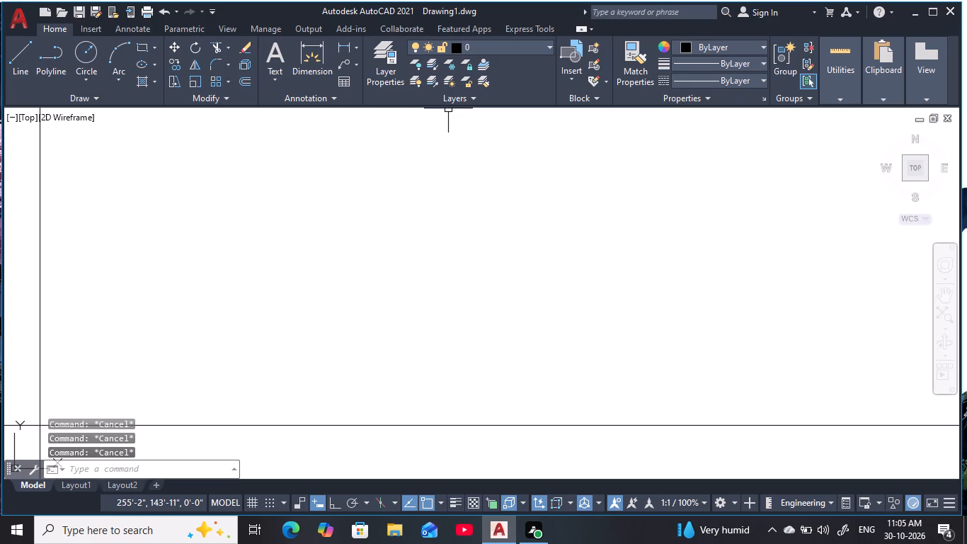
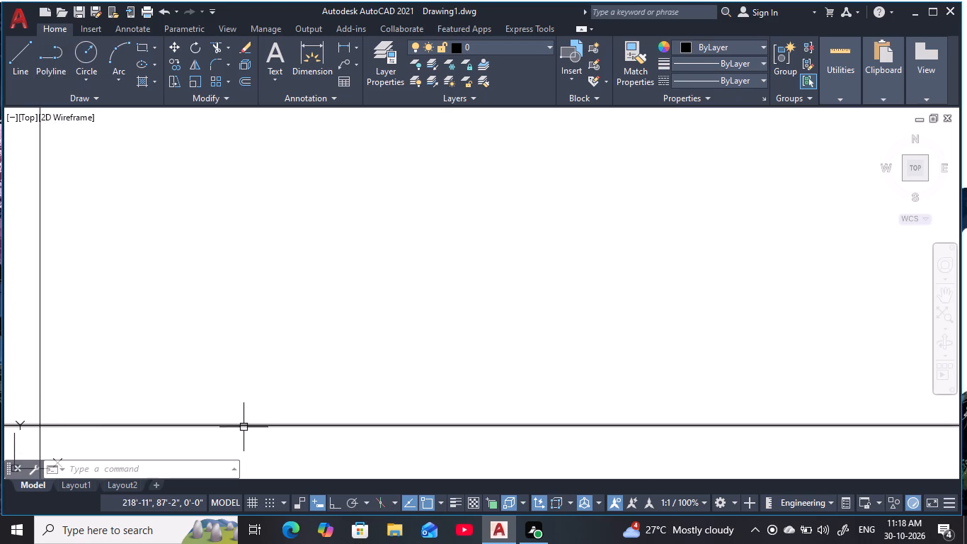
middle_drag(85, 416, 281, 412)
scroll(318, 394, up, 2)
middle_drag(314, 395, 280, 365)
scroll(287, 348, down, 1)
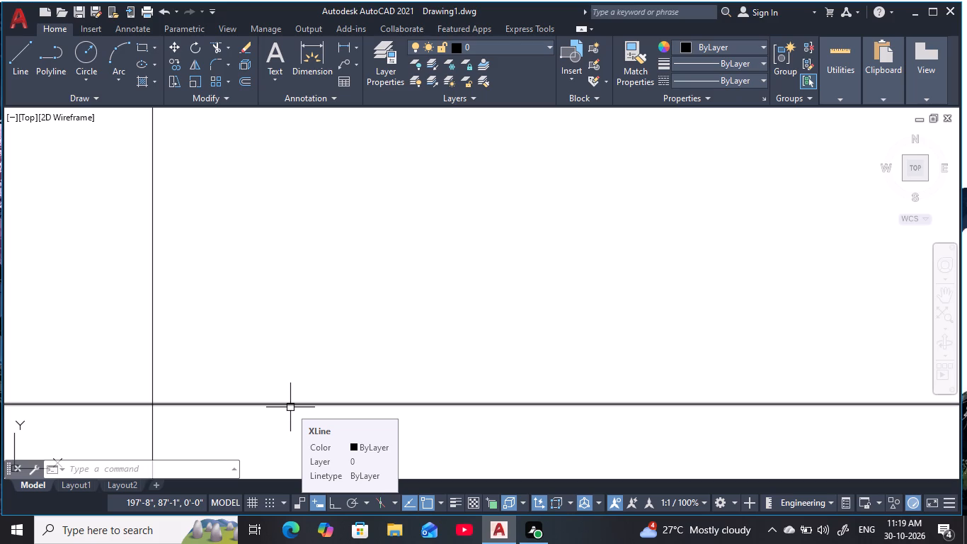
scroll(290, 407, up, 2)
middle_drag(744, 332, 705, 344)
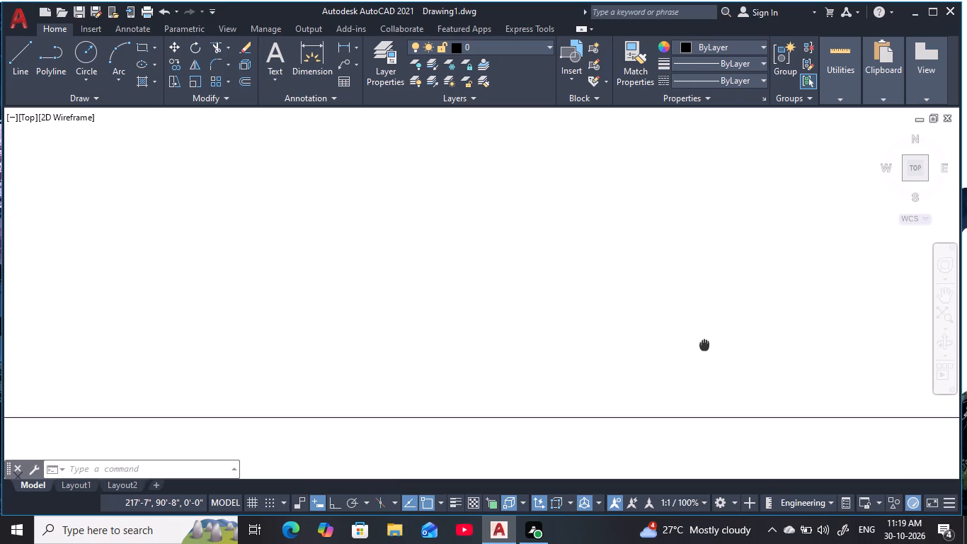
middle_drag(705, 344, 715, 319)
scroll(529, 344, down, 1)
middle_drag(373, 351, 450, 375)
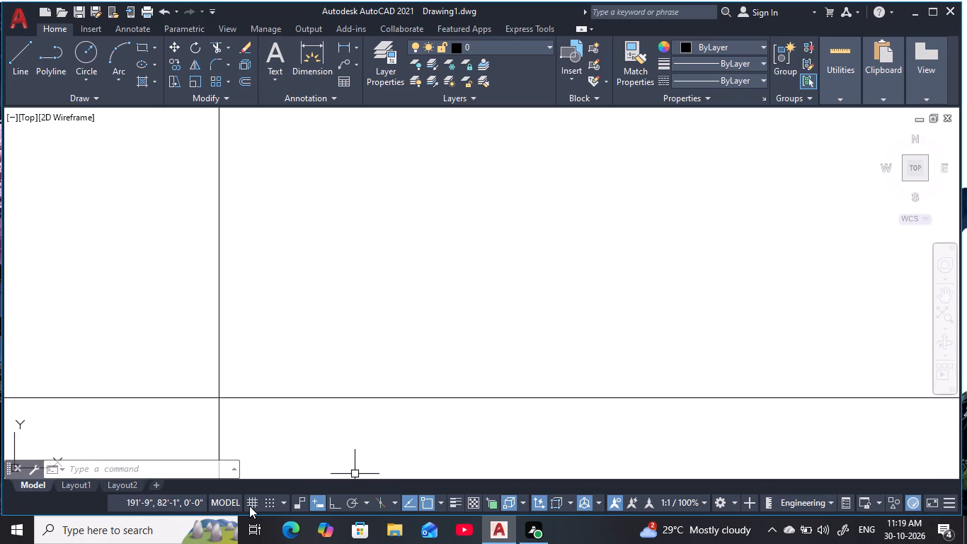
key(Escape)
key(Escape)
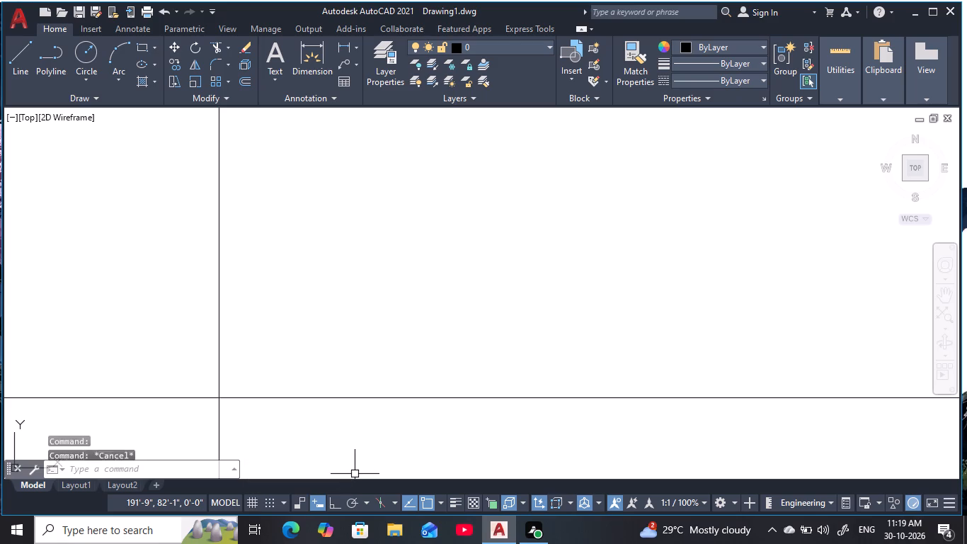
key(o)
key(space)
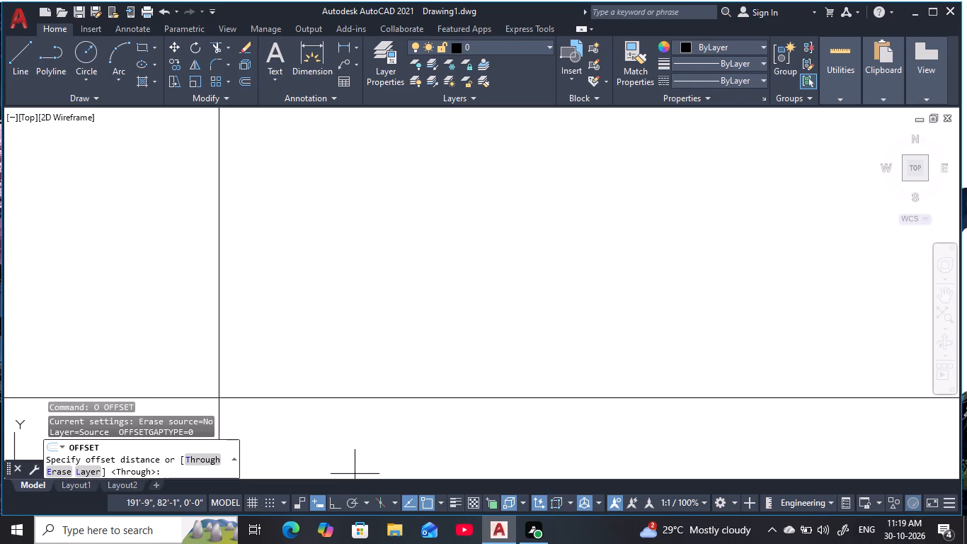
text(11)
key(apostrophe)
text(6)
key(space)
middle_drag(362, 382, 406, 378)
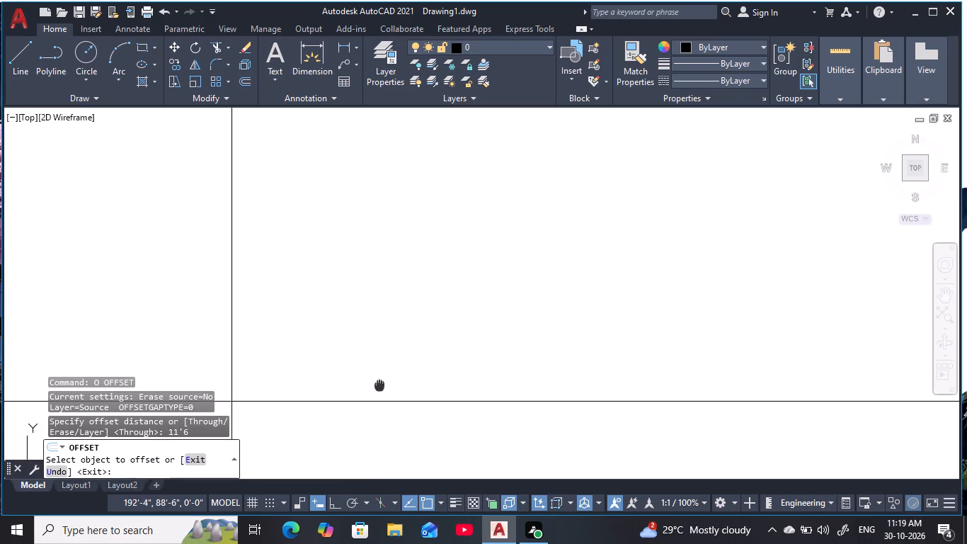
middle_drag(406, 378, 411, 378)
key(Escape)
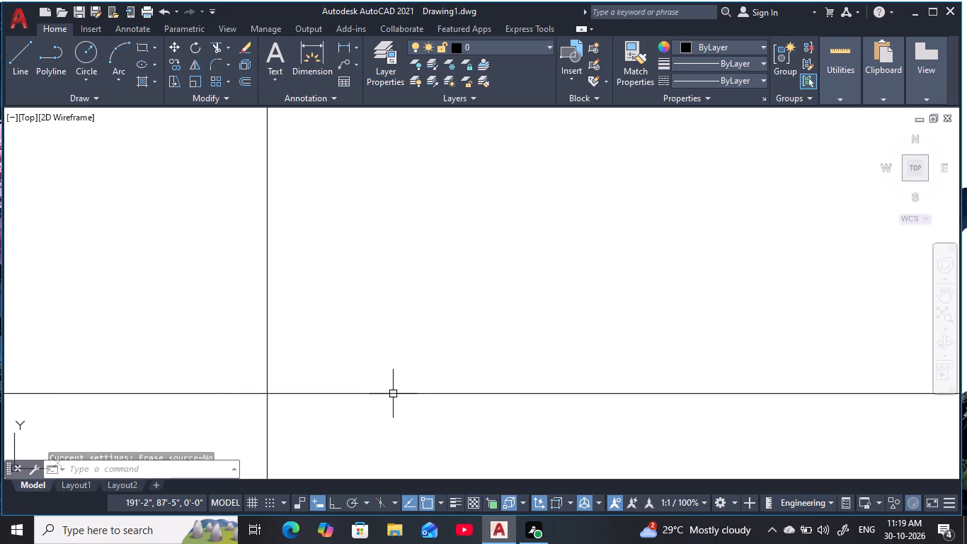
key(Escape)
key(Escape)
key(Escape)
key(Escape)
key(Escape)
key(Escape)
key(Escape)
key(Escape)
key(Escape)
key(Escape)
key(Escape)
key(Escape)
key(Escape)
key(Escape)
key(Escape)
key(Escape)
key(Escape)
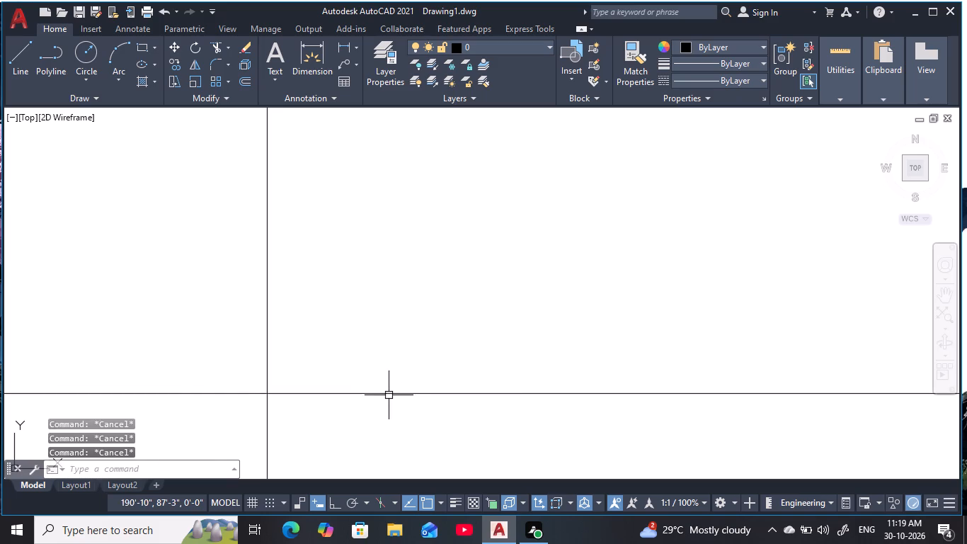
Offset the horizontal construction line 2'-6" upward.
key(o)
key(space)
text(2')
text(6)
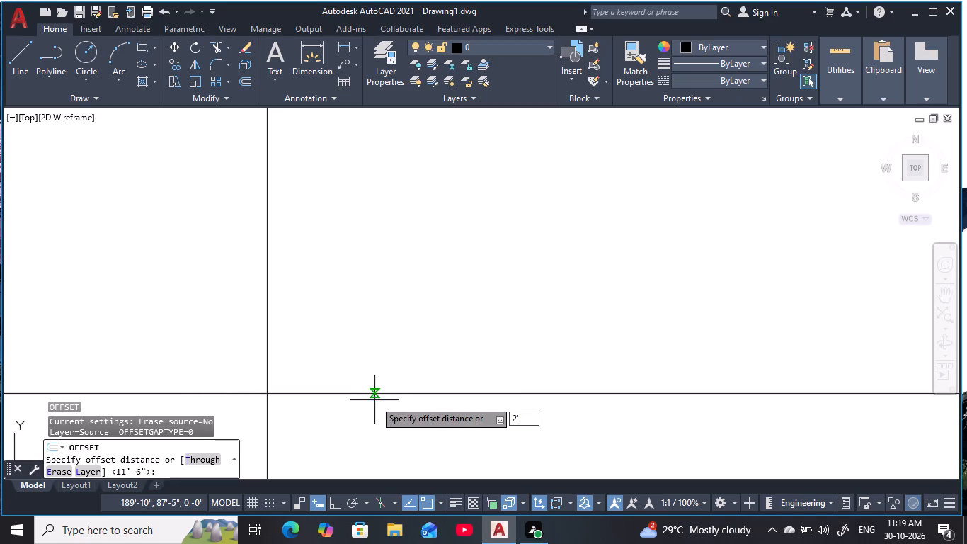
key(space)
click(379, 394)
click(381, 325)
middle_drag(388, 321, 401, 339)
key(Escape)
key(Escape)
key(Escape)
key(Escape)
key(Escape)
key(Escape)
key(Escape)
key(Escape)
key(Escape)
key(Escape)
key(Escape)
key(Escape)
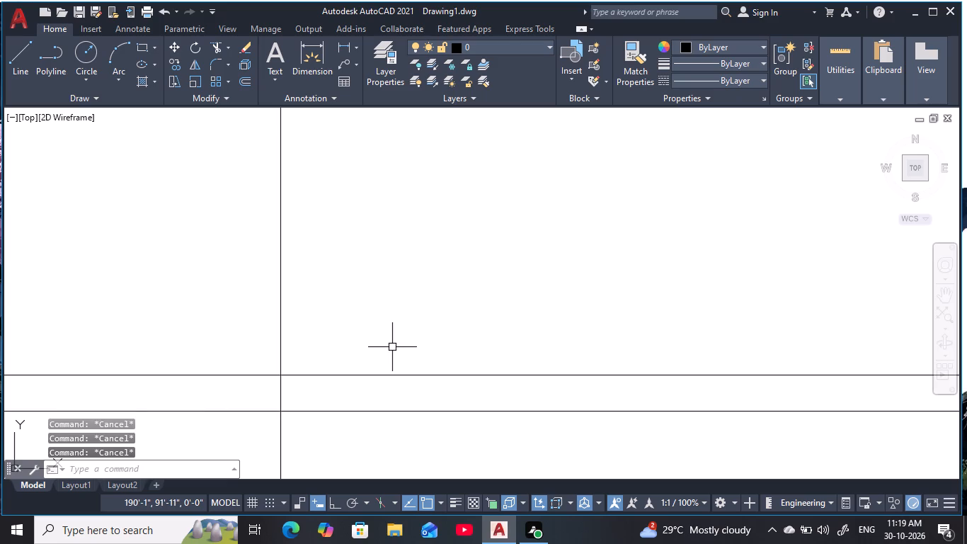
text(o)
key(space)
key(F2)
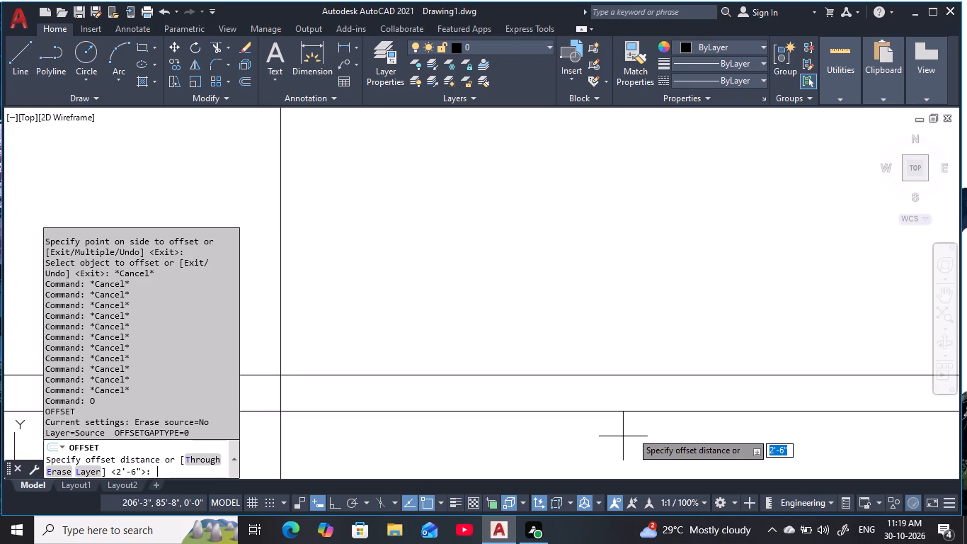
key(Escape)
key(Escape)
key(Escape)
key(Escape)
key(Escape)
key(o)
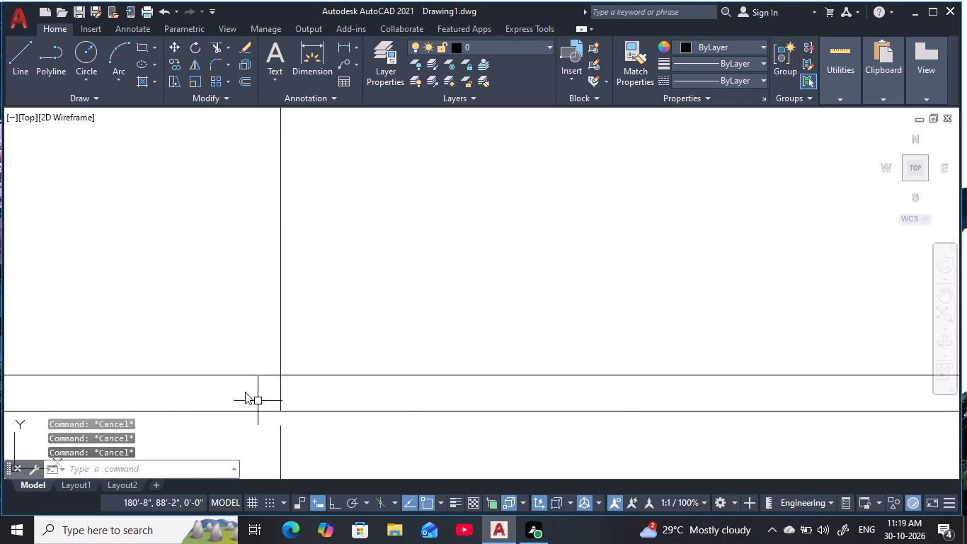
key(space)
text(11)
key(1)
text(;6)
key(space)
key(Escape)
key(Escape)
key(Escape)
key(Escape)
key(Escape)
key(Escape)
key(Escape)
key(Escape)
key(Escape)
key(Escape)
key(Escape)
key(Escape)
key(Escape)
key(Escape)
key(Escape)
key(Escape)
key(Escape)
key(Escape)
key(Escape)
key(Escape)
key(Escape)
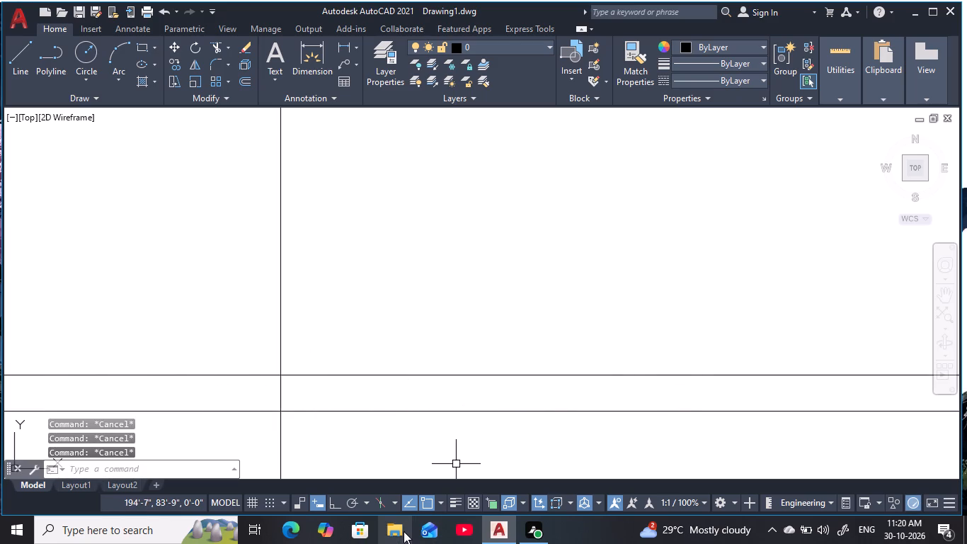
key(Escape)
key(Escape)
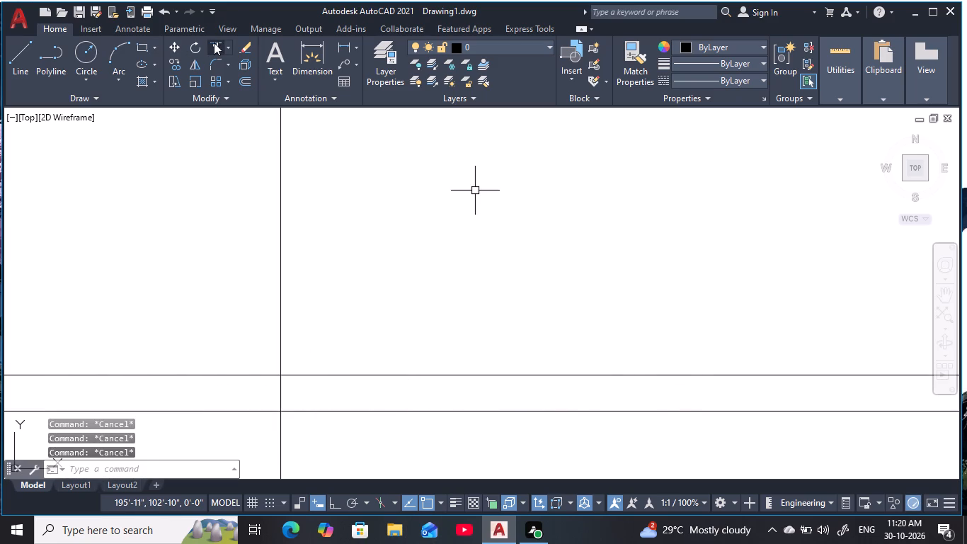
Offset the upper of the two horizontal construction lines 11'-6" upward.
text(o)
key(space)
text(11'6)
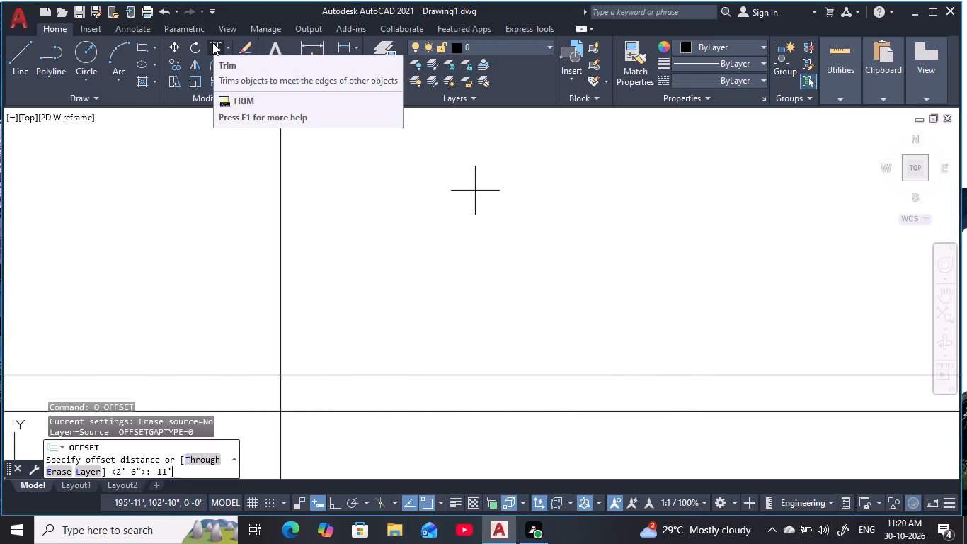
key(space)
click(382, 375)
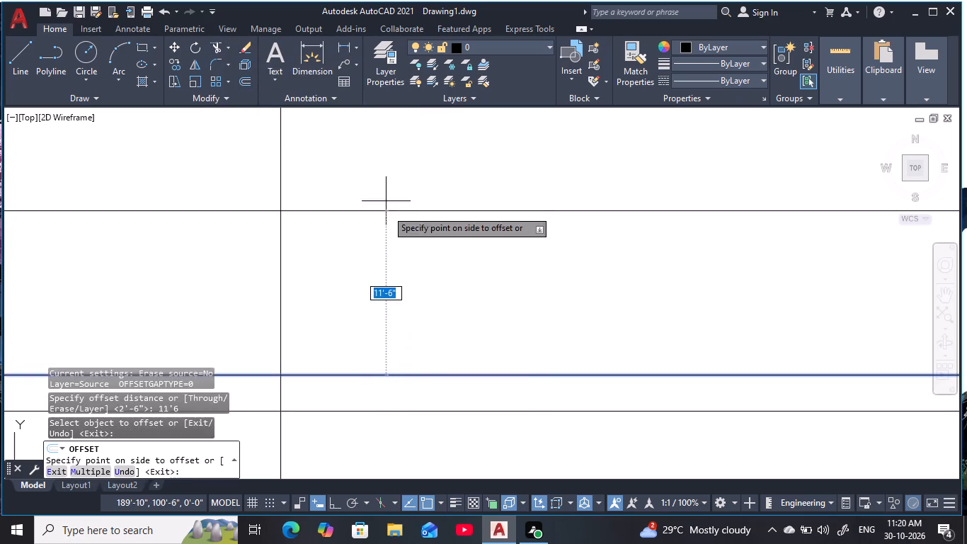
click(387, 161)
middle_drag(401, 170, 439, 197)
key(Escape)
key(Escape)
key(Escape)
key(Escape)
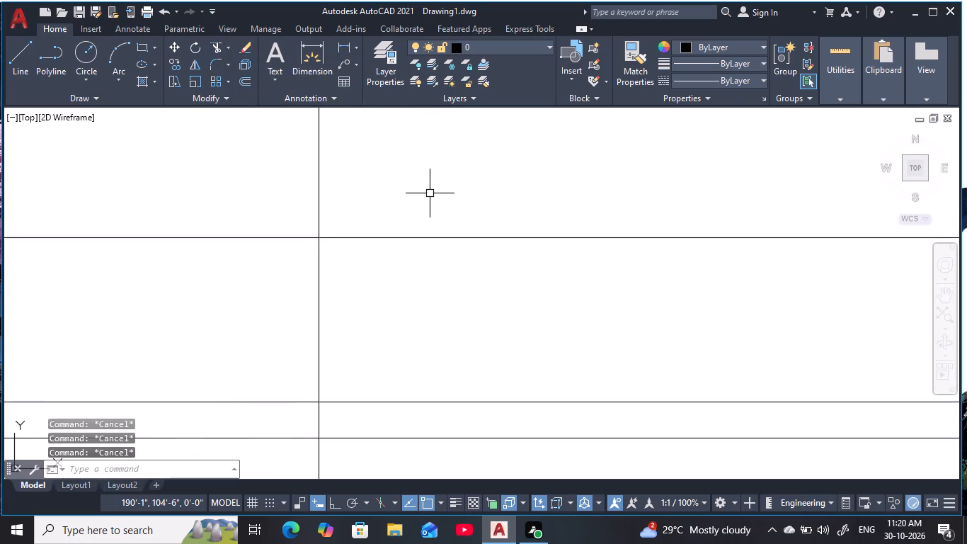
key(Escape)
scroll(430, 193, down, 1)
middle_drag(430, 193, 382, 239)
key(Escape)
key(Escape)
key(Escape)
key(Escape)
key(Escape)
key(Escape)
key(Escape)
key(Escape)
key(Escape)
key(Escape)
key(Escape)
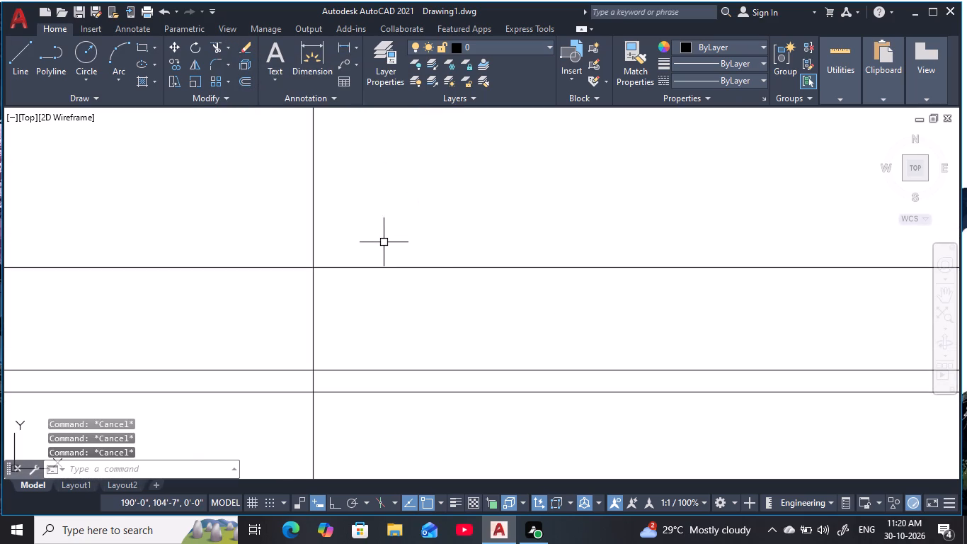
click(432, 272)
key(Escape)
key(Escape)
key(Escape)
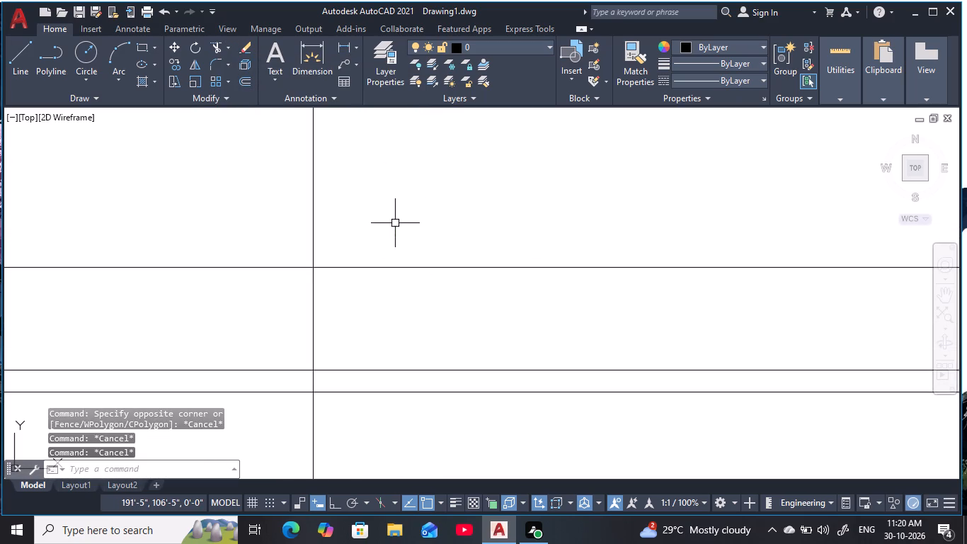
Offset the topmost horizontal construction line another 11'-6" upward.
text(o 11')
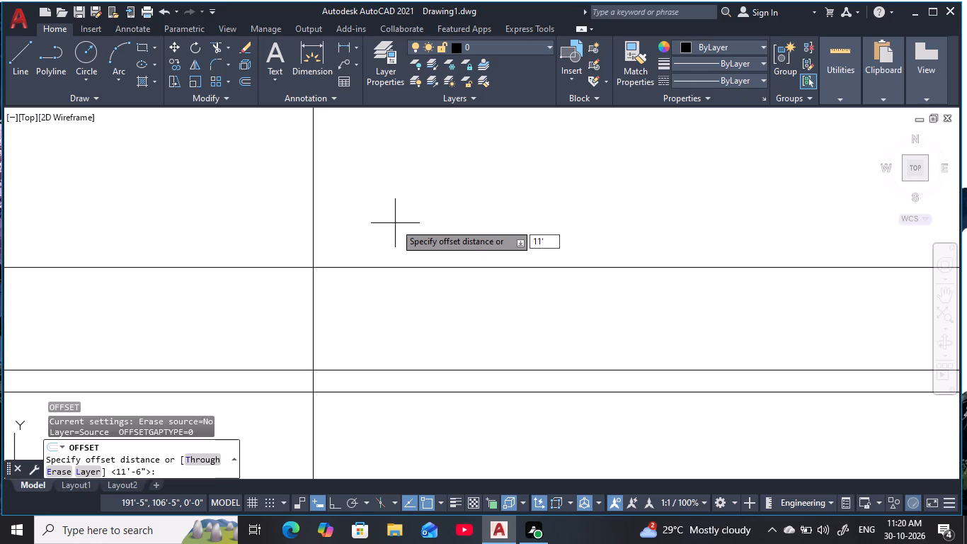
text(6)
key(space)
click(402, 266)
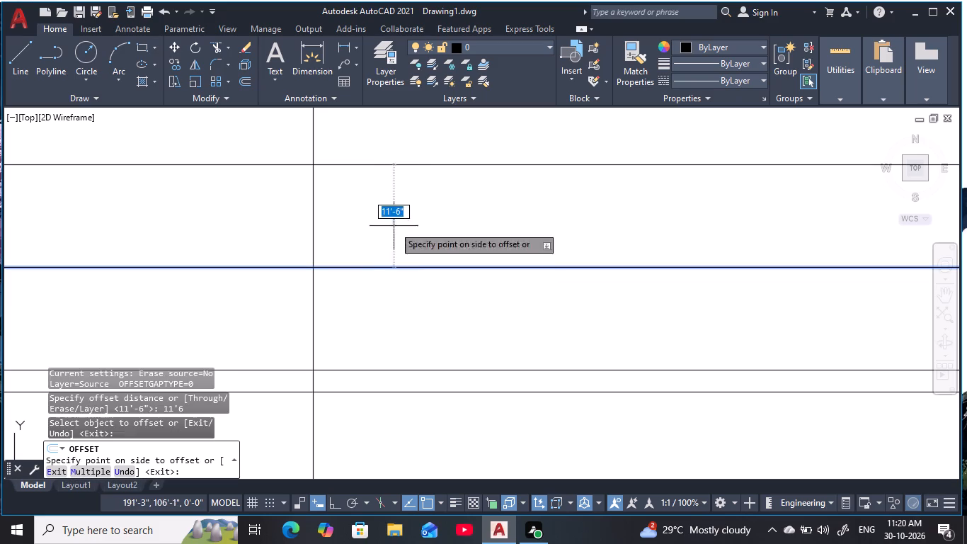
click(379, 142)
middle_drag(401, 219, 416, 241)
key(Escape)
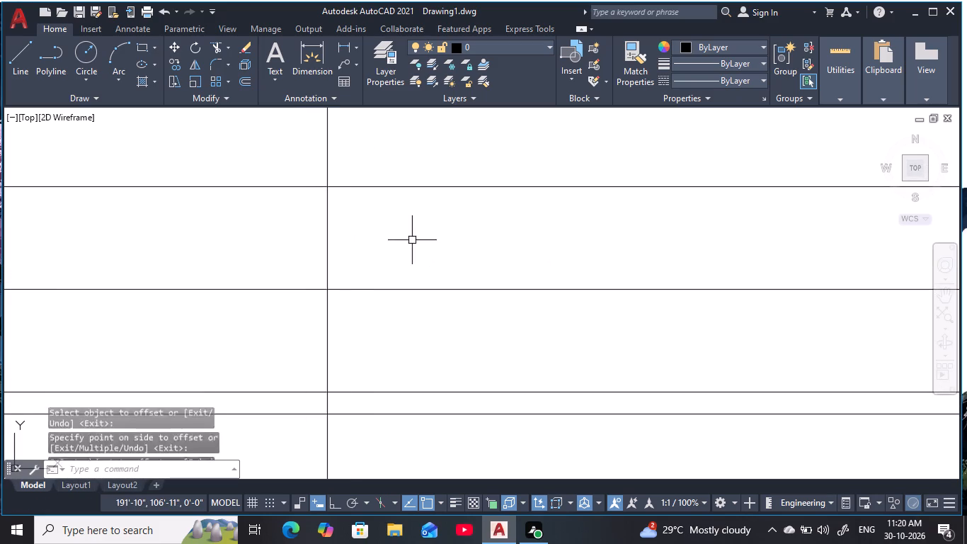
key(Escape)
key(Escape)
key(Escape)
key(Escape)
Offset the vertical construction line 30' to its right side.
text(o)
key(space)
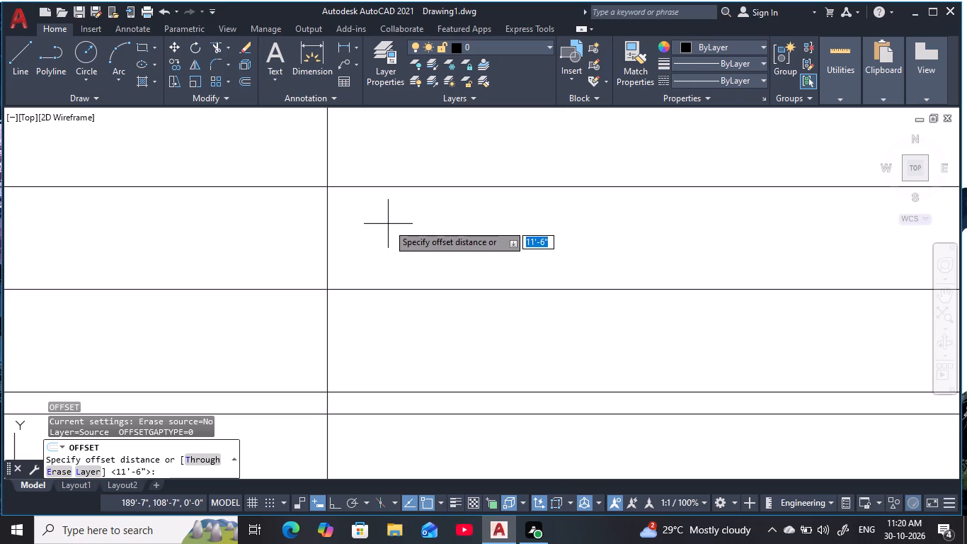
key(3)
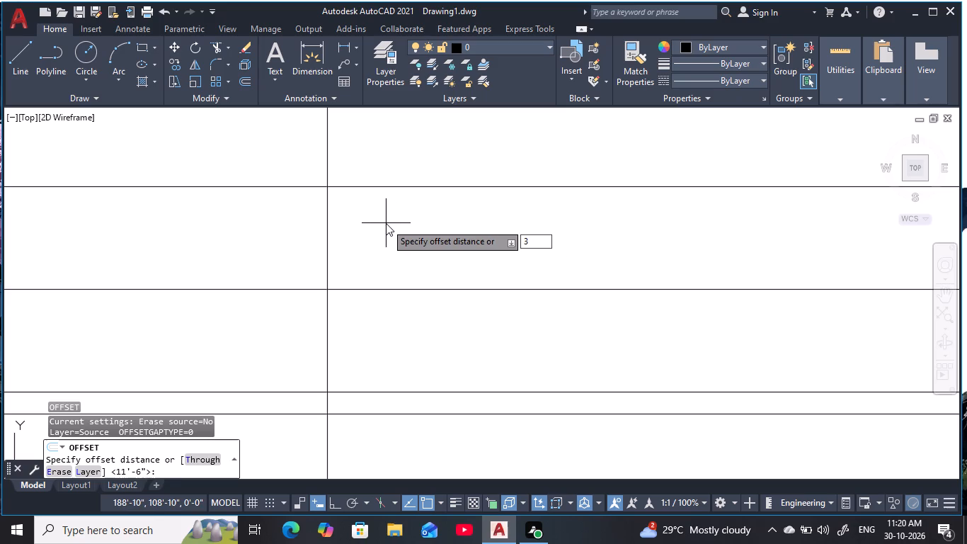
text(0')
key(space)
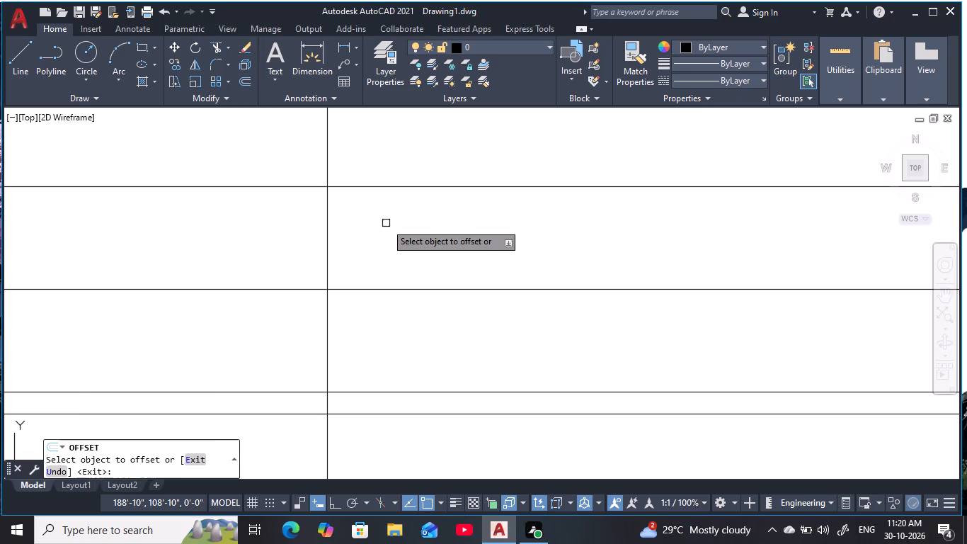
click(325, 275)
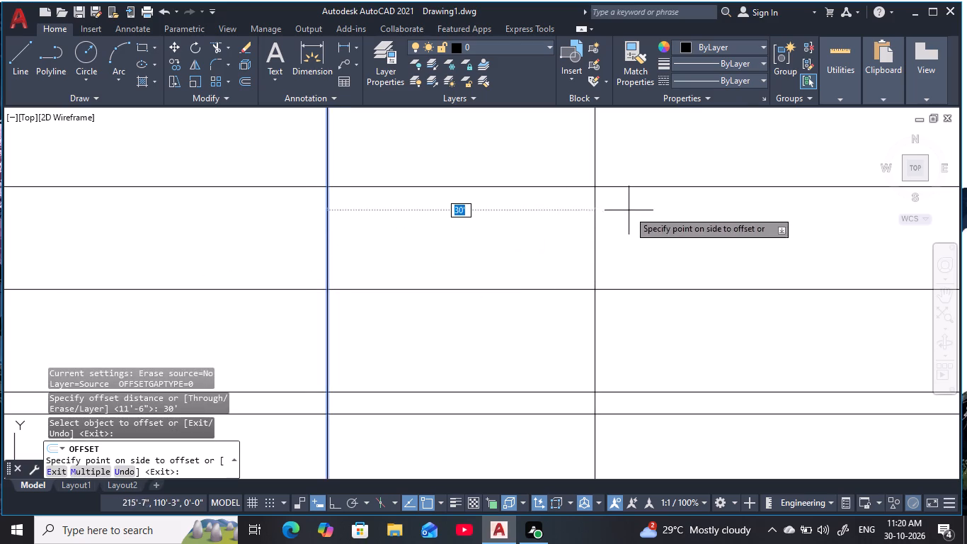
click(629, 210)
key(Escape)
key(Escape)
key(Escape)
middle_drag(522, 254, 464, 251)
key(Escape)
Trim the three lower horizontal lines outside the two verticals, and trim both verticals below the bottom horizontal line.
text(tr)
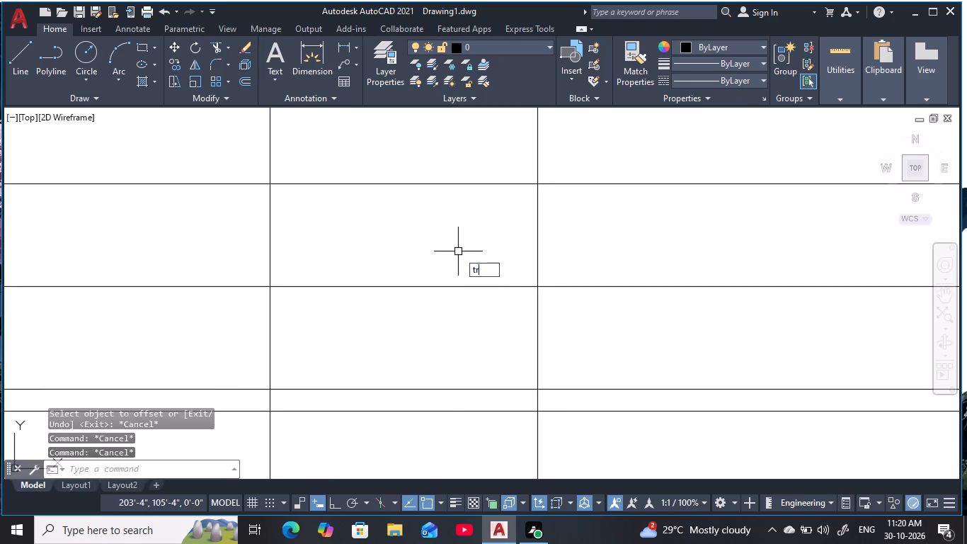
key(space)
drag(690, 422, 652, 335)
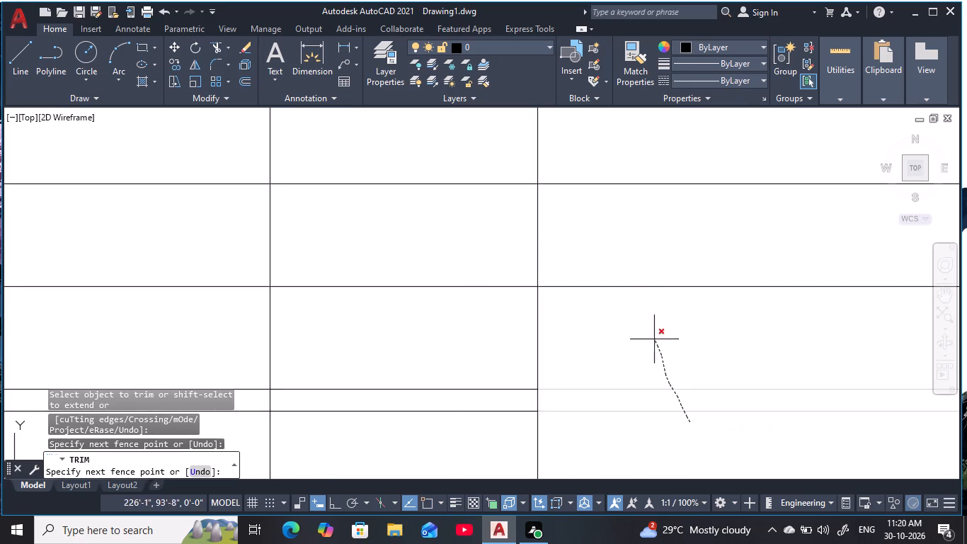
drag(652, 335, 629, 264)
drag(241, 440, 560, 426)
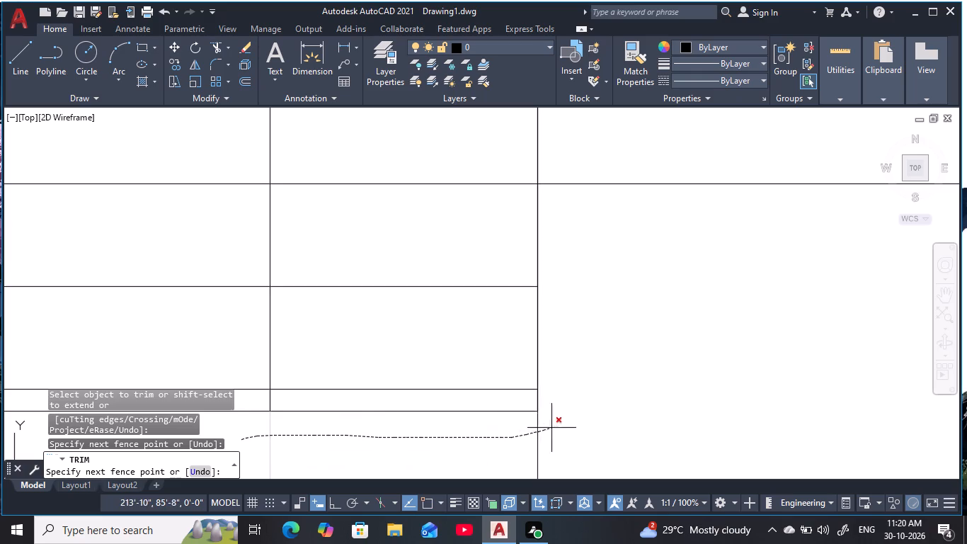
drag(560, 426, 565, 425)
middle_drag(372, 346, 530, 349)
drag(274, 440, 333, 245)
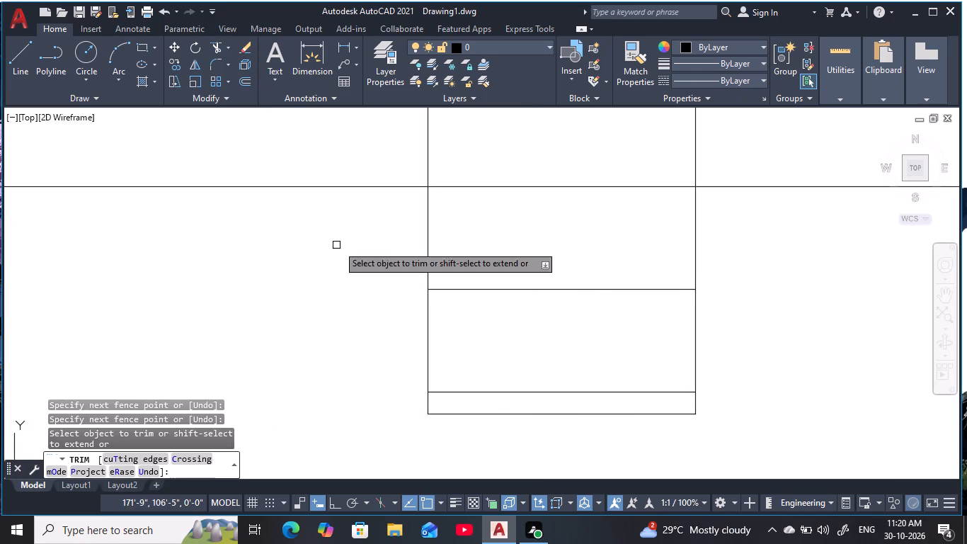
middle_drag(342, 247, 252, 320)
key(Escape)
key(Escape)
key(Escape)
key(Escape)
key(Escape)
key(Escape)
key(Escape)
key(Escape)
key(Escape)
key(Escape)
key(Escape)
key(Escape)
key(Escape)
key(Escape)
key(Escape)
key(Escape)
key(Escape)
key(Escape)
key(Escape)
key(Escape)
Offset the topmost horizontal construction line 3'-6" upward.
middle_drag(450, 314, 417, 295)
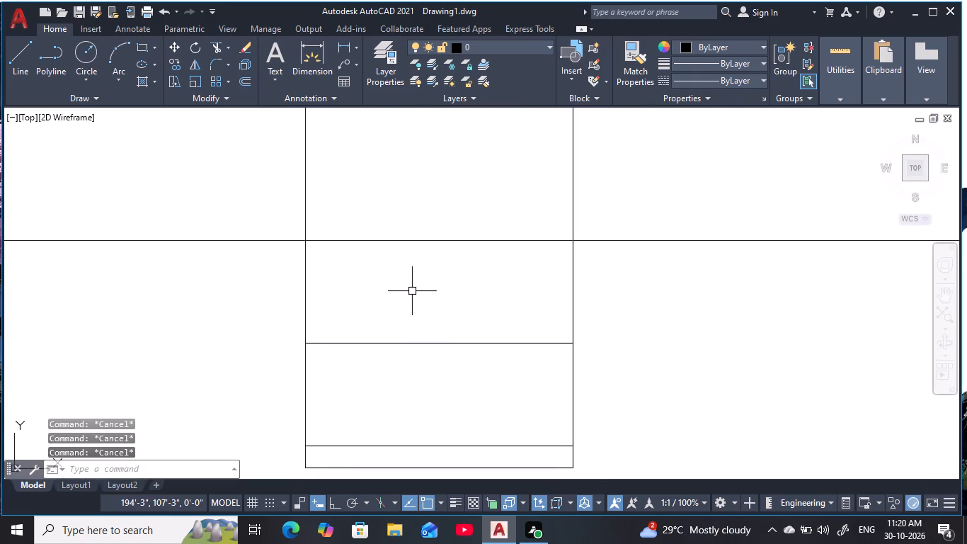
text(o)
key(space)
text(3'6)
key(space)
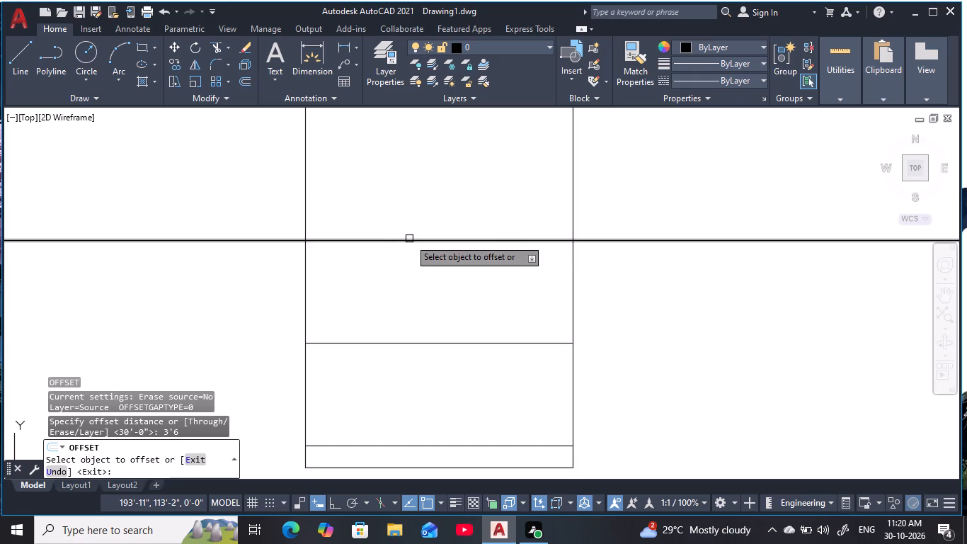
click(409, 239)
click(416, 169)
middle_drag(425, 169, 424, 187)
key(Escape)
key(Escape)
key(Escape)
key(Escape)
key(Escape)
key(Escape)
key(Escape)
key(Escape)
key(Escape)
key(Escape)
key(Escape)
key(Escape)
key(Escape)
key(Escape)
key(Escape)
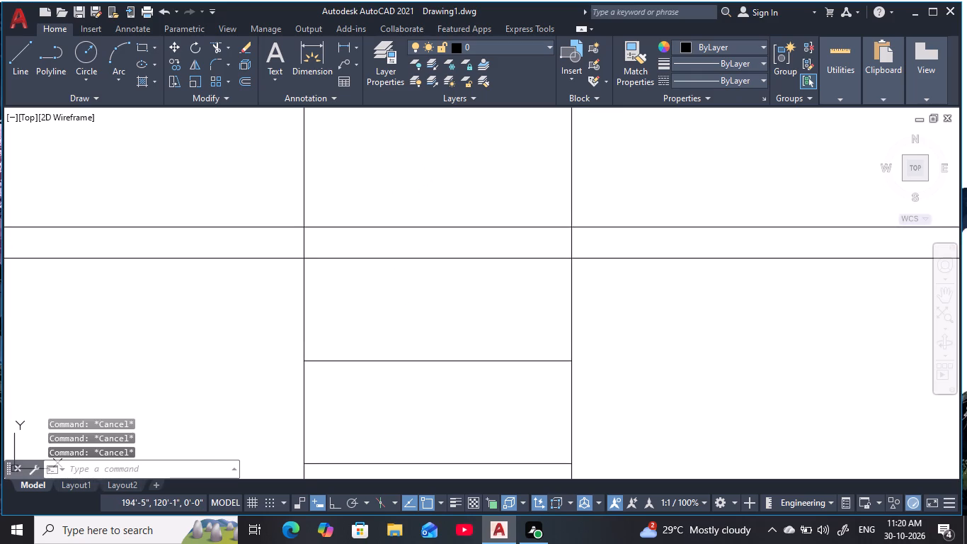
Trim the two upper horizontal lines outside the verticals, and trim both verticals above the topmost horizontal line.
text(tr)
key(space)
drag(240, 331, 213, 198)
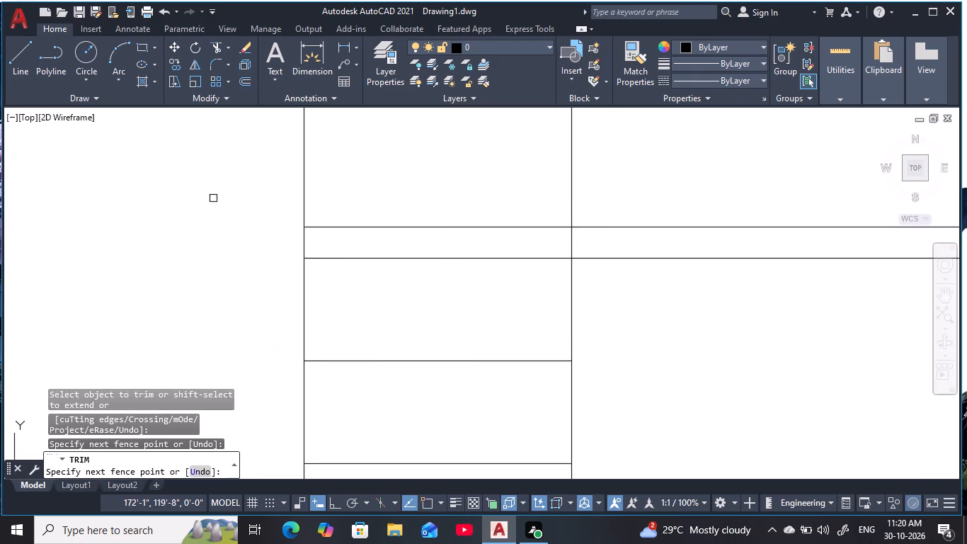
drag(222, 195, 660, 290)
middle_drag(552, 324, 583, 275)
key(Escape)
key(Escape)
key(Escape)
key(Escape)
key(Escape)
key(Escape)
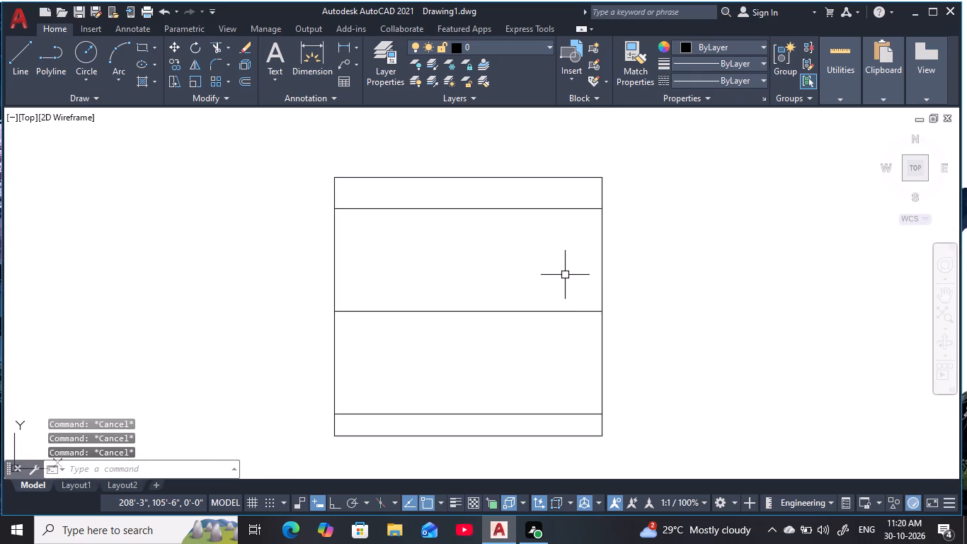
key(Escape)
key(Escape)
key(Escape)
middle_drag(556, 277, 544, 287)
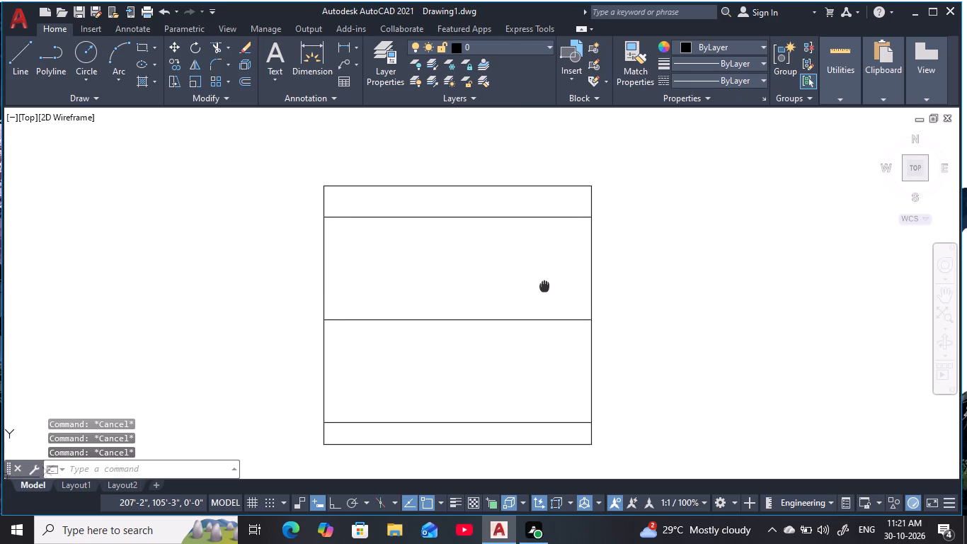
middle_drag(544, 287, 513, 290)
key(Escape)
key(Escape)
key(Escape)
key(Escape)
key(Escape)
key(Escape)
key(Escape)
key(Escape)
key(Escape)
key(Escape)
key(Escape)
key(Escape)
key(Escape)
key(Escape)
key(Escape)
key(Escape)
key(Escape)
key(Escape)
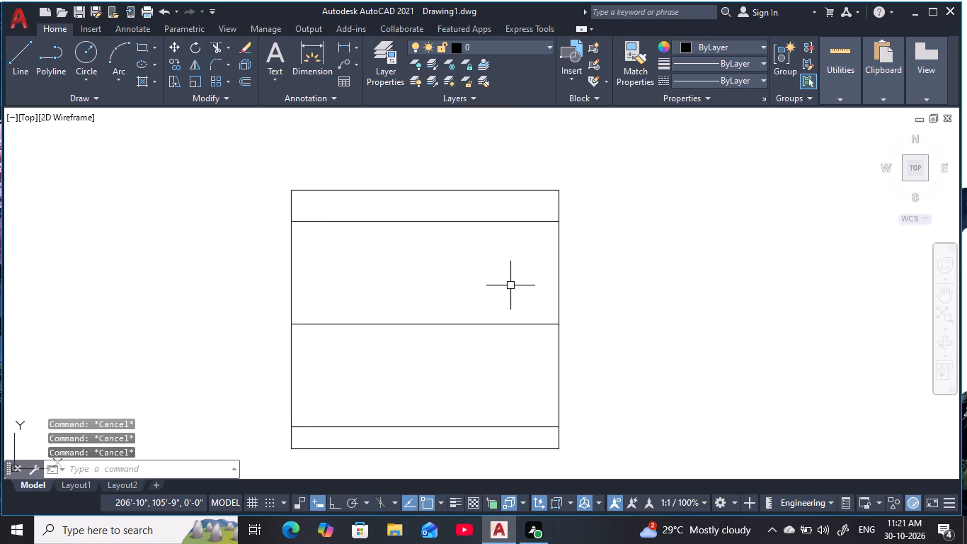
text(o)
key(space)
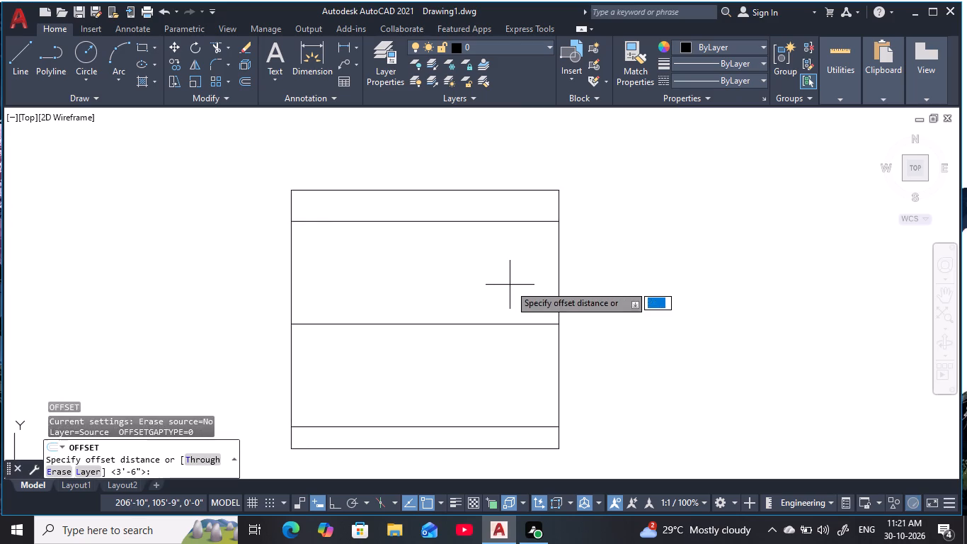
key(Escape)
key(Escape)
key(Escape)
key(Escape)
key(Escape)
Offset the outline's left vertical edge 10' toward the inside of the plan.
text(o 1)
text(0')
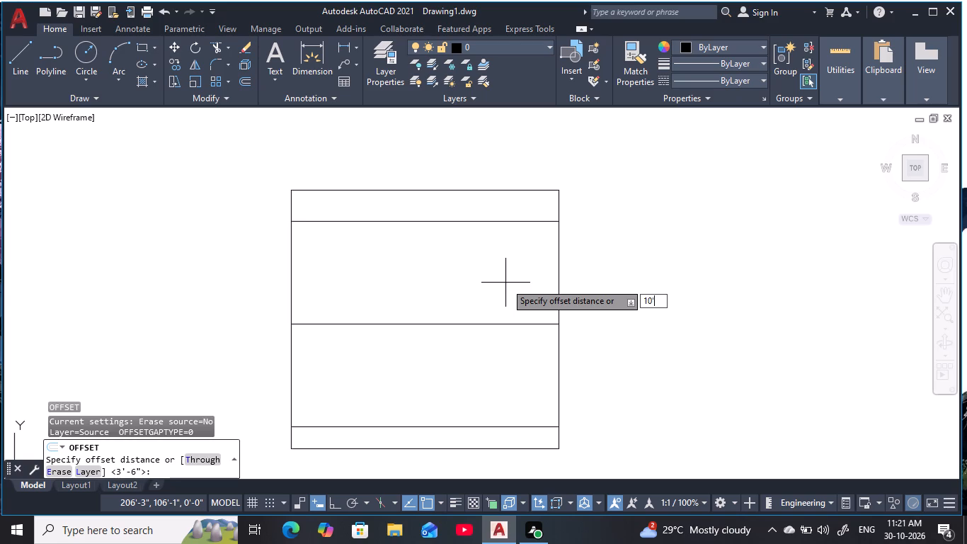
key(space)
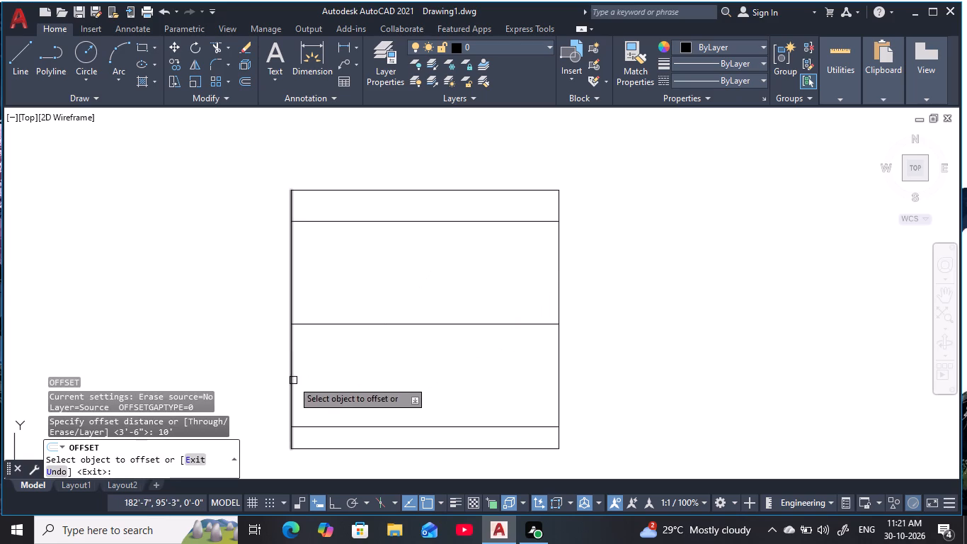
click(292, 380)
click(406, 361)
middle_click(428, 305)
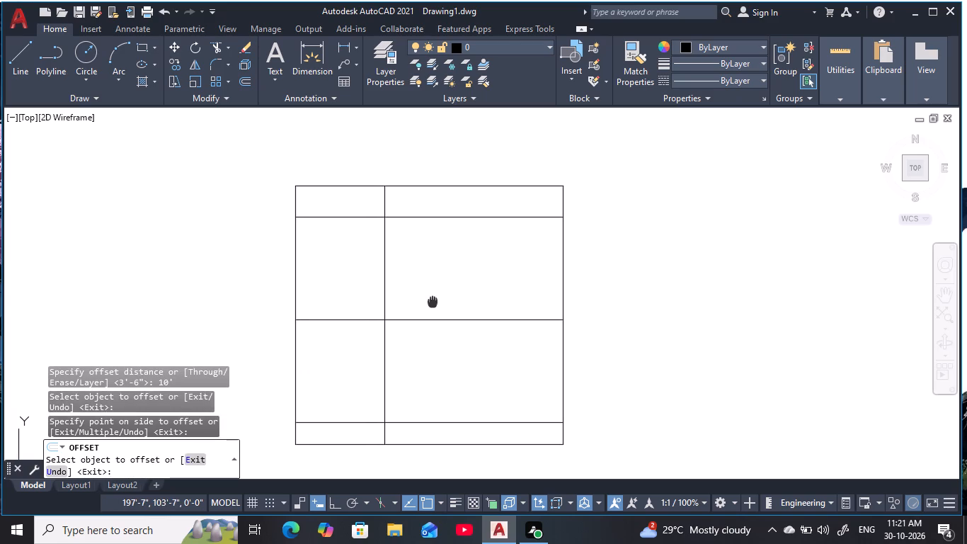
key(Escape)
key(Escape)
key(Escape)
key(Escape)
key(Escape)
key(Escape)
key(Escape)
key(Escape)
key(Escape)
key(Escape)
key(Escape)
key(Escape)
key(Escape)
key(Escape)
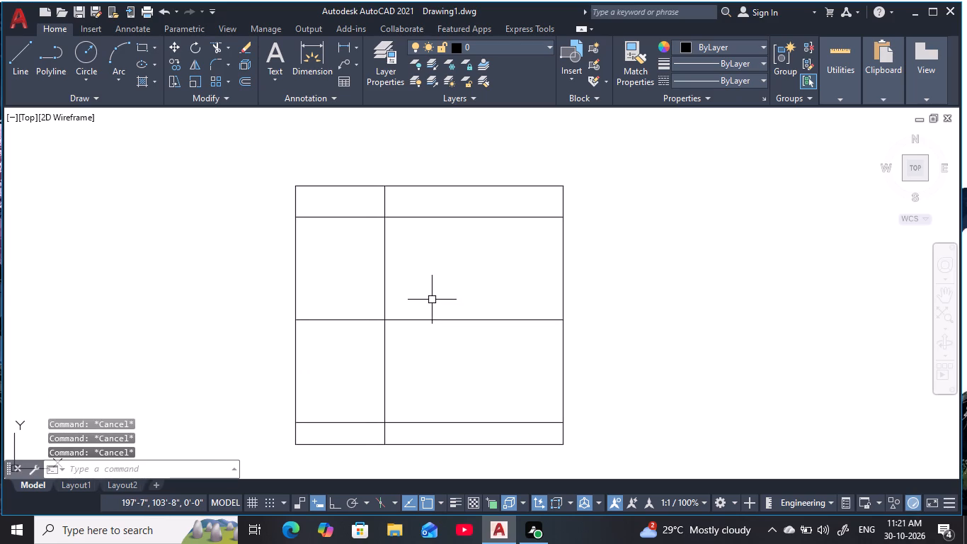
Offset the second horizontal line from the top 7' upward, beyond the outline's top edge.
text(o)
key(space)
text(7')
key(space)
click(408, 219)
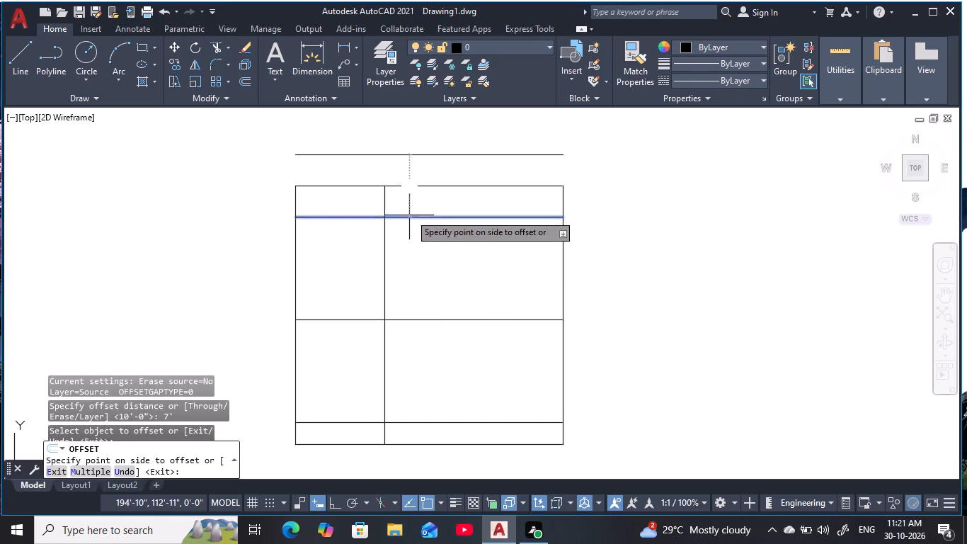
click(407, 138)
key(Escape)
key(Escape)
key(Escape)
key(Escape)
key(Escape)
key(Escape)
key(Escape)
key(Escape)
key(Escape)
key(Escape)
key(Escape)
key(Escape)
key(Escape)
key(Escape)
key(Escape)
key(Escape)
key(Escape)
key(Escape)
key(Escape)
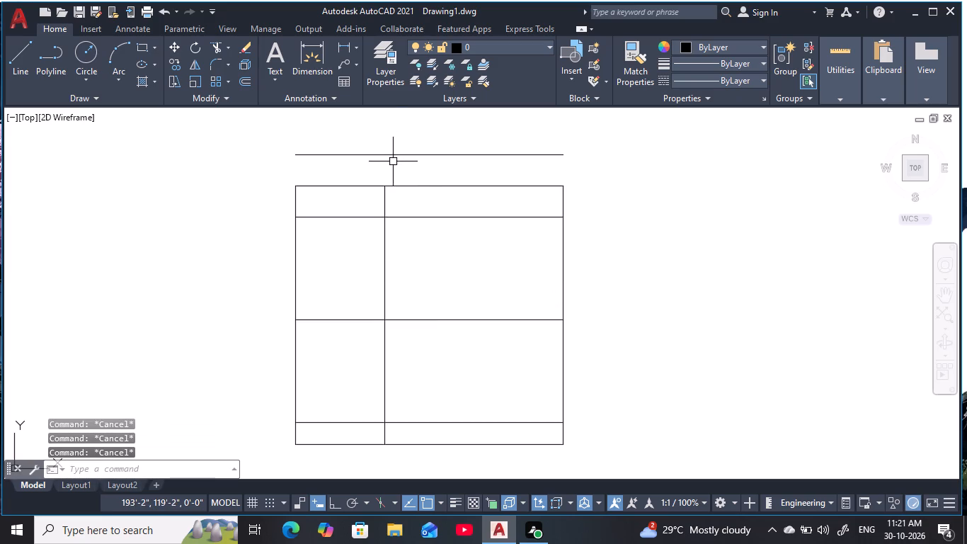
Extend the outline's left vertical edge and the inner vertical line up to the detached topmost horizontal line.
text(ex)
key(space)
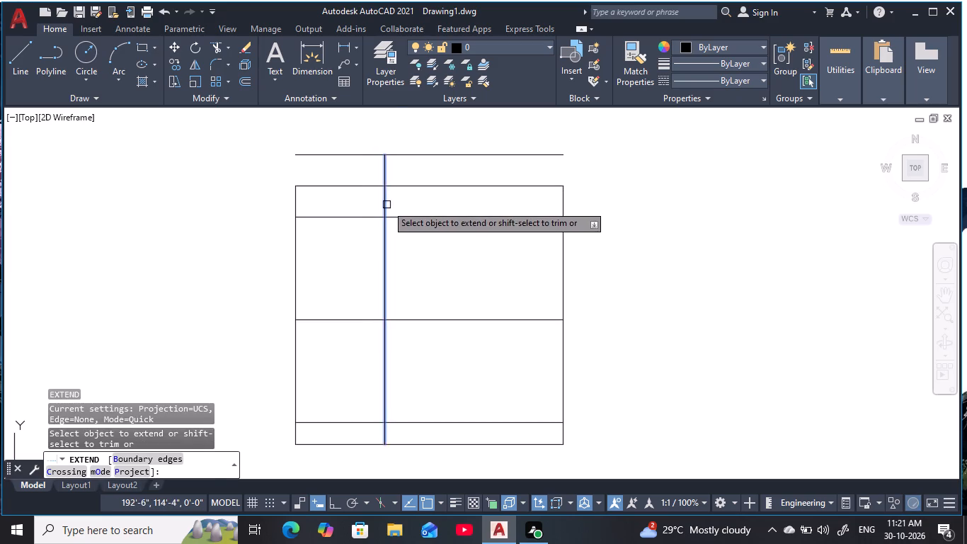
click(389, 205)
click(271, 208)
key(Escape)
key(Escape)
key(Escape)
key(Escape)
key(Escape)
key(Escape)
key(Escape)
key(Escape)
key(Escape)
key(Escape)
key(Escape)
key(Escape)
key(Escape)
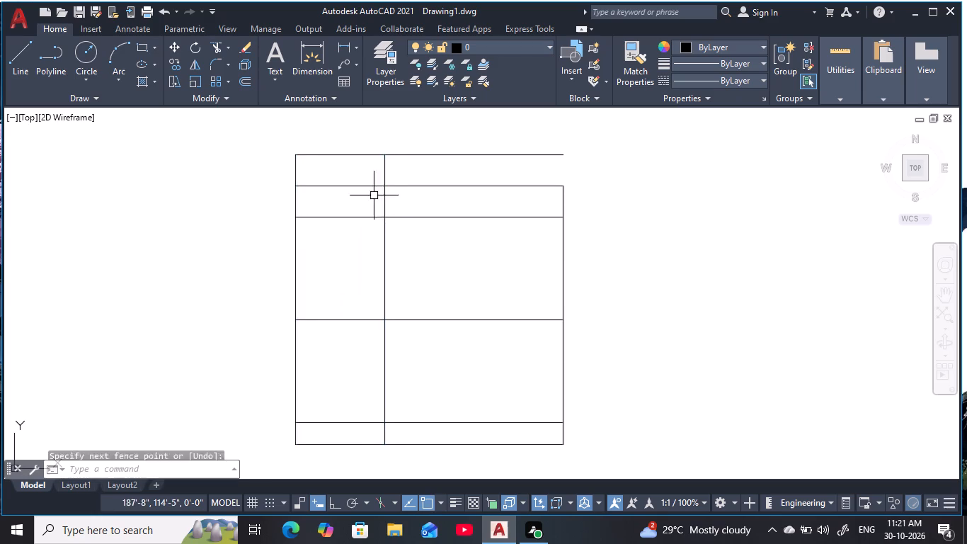
Trim the topmost horizontal line to the right of the inner vertical, leaving it only above the left bay.
text(tr)
key(space)
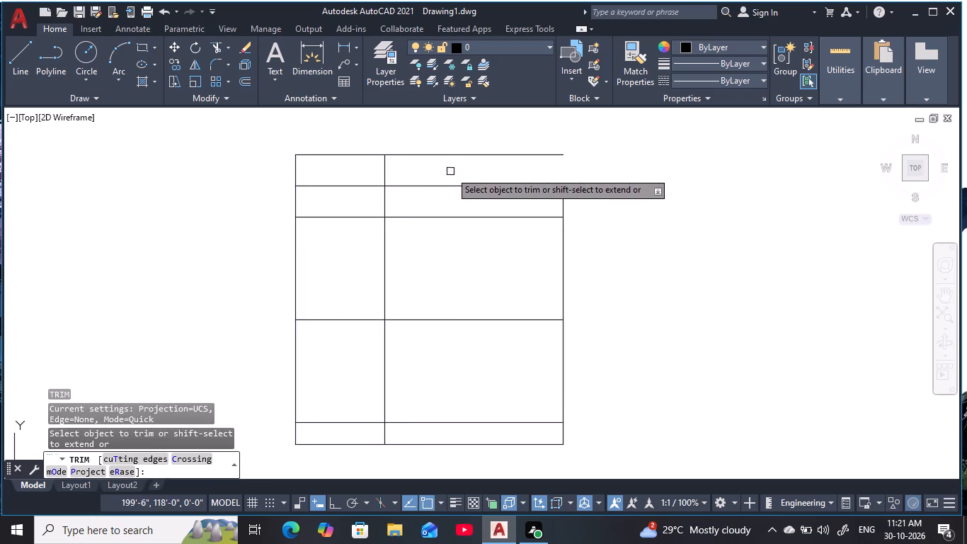
click(451, 171)
click(454, 149)
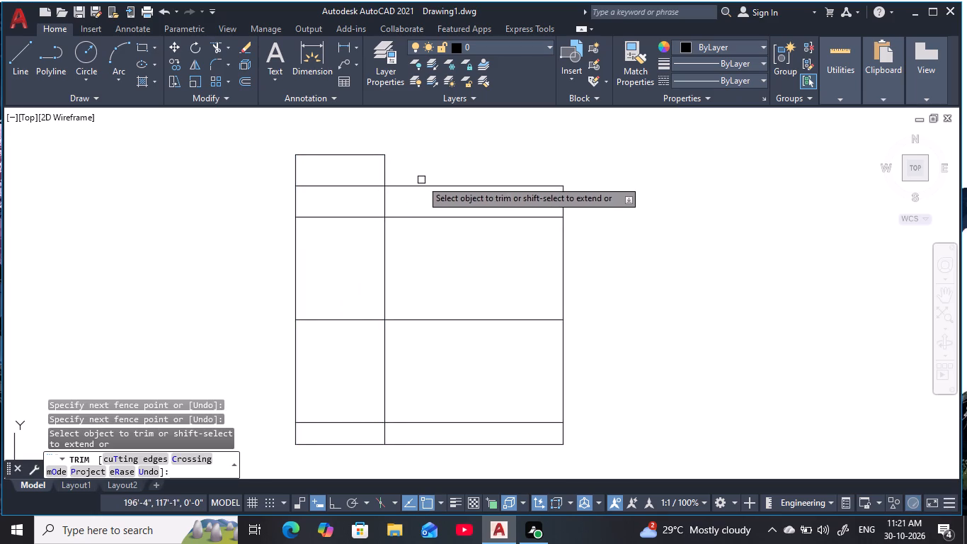
middle_drag(451, 279, 433, 242)
key(Escape)
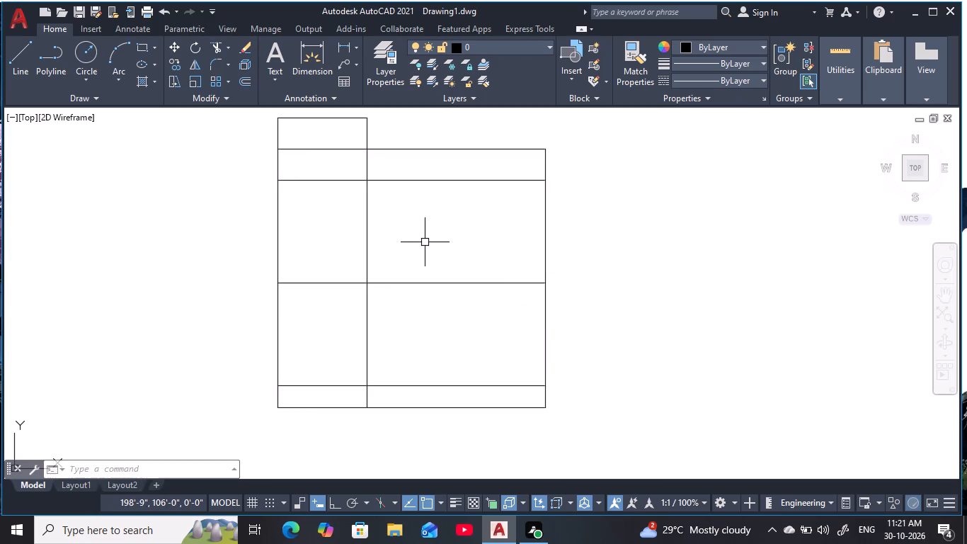
key(Escape)
key(Escape)
key(Escape)
key(Escape)
key(Escape)
key(Escape)
key(Escape)
key(Escape)
key(Escape)
key(Escape)
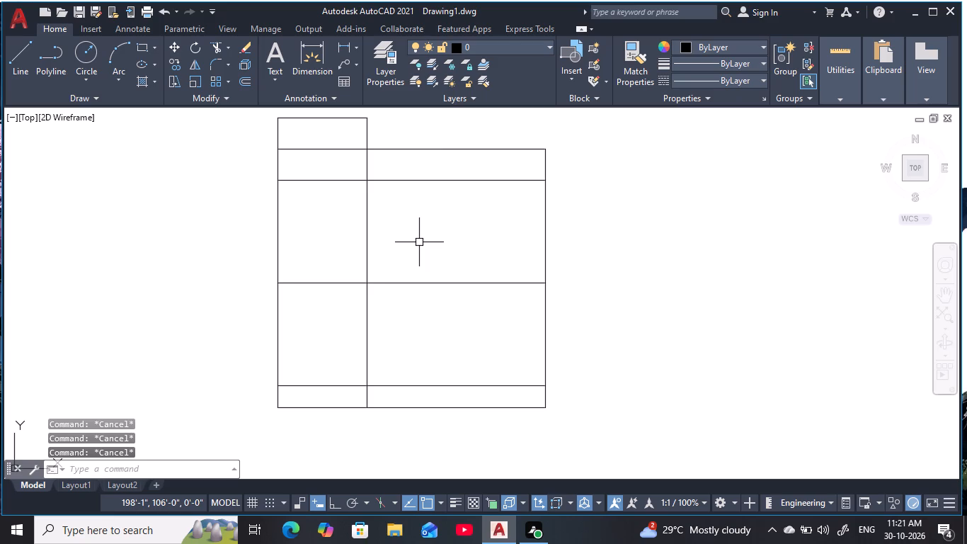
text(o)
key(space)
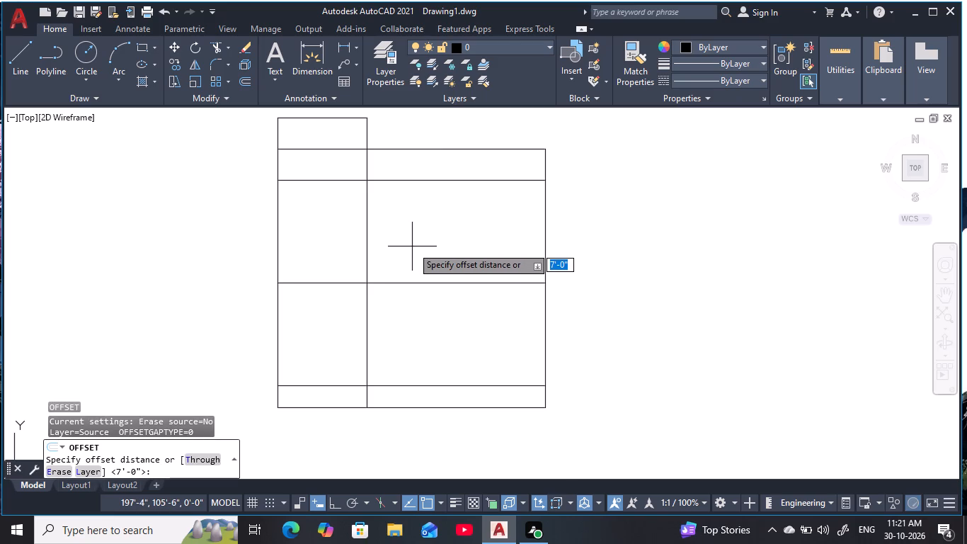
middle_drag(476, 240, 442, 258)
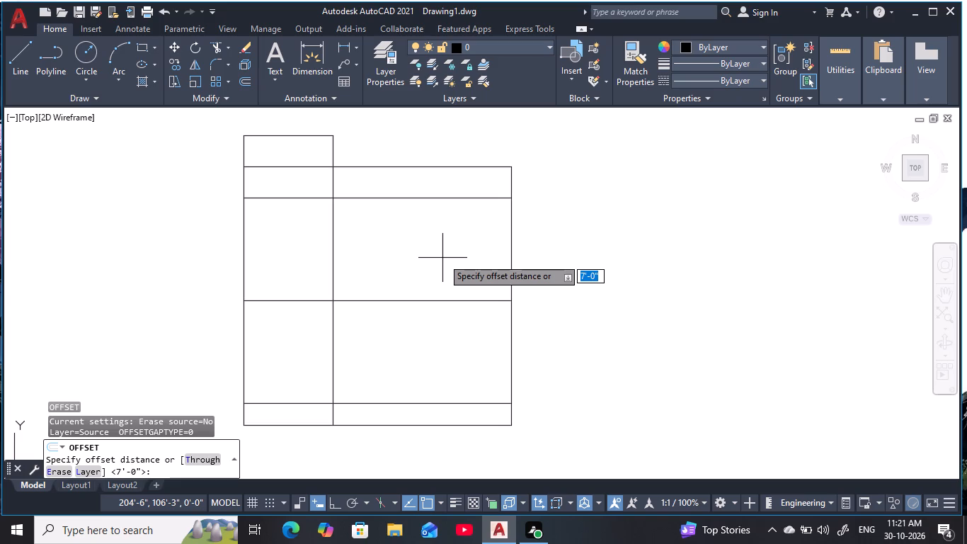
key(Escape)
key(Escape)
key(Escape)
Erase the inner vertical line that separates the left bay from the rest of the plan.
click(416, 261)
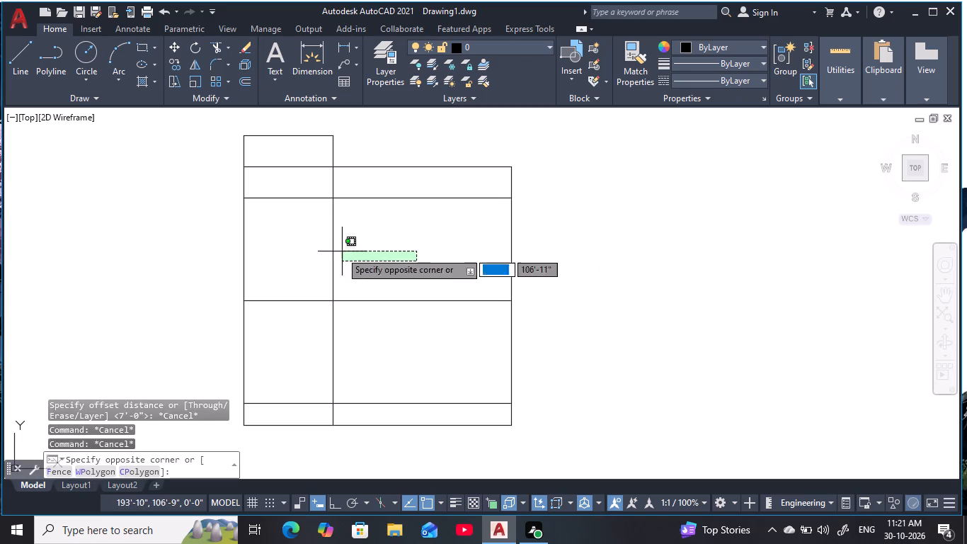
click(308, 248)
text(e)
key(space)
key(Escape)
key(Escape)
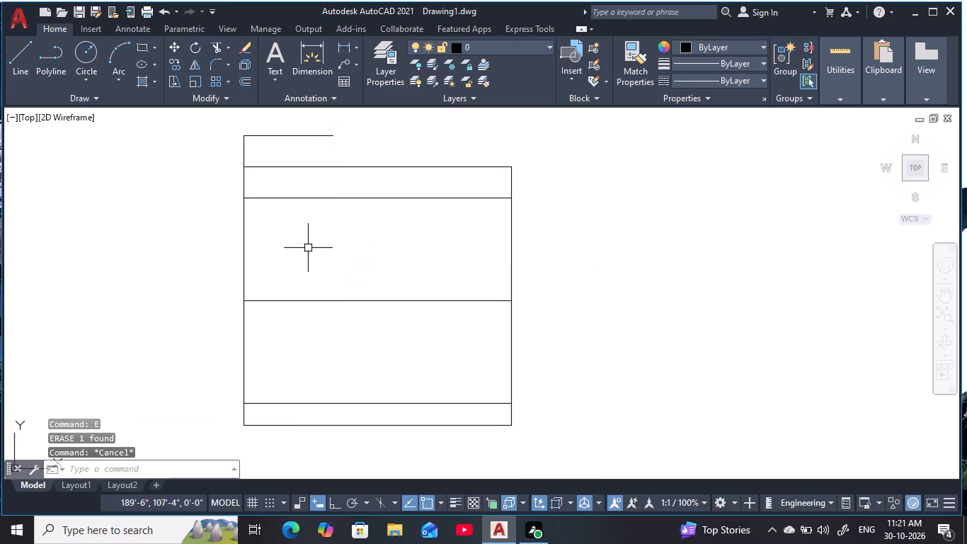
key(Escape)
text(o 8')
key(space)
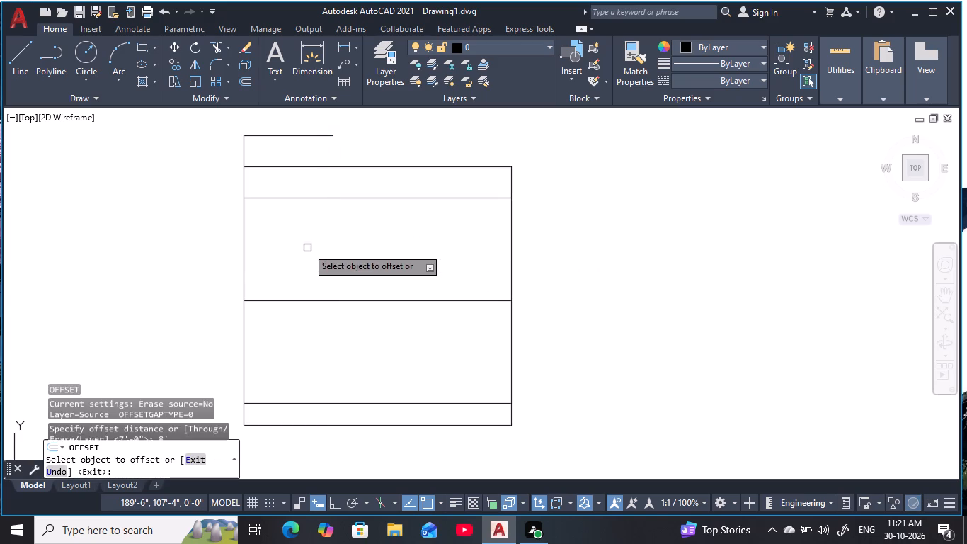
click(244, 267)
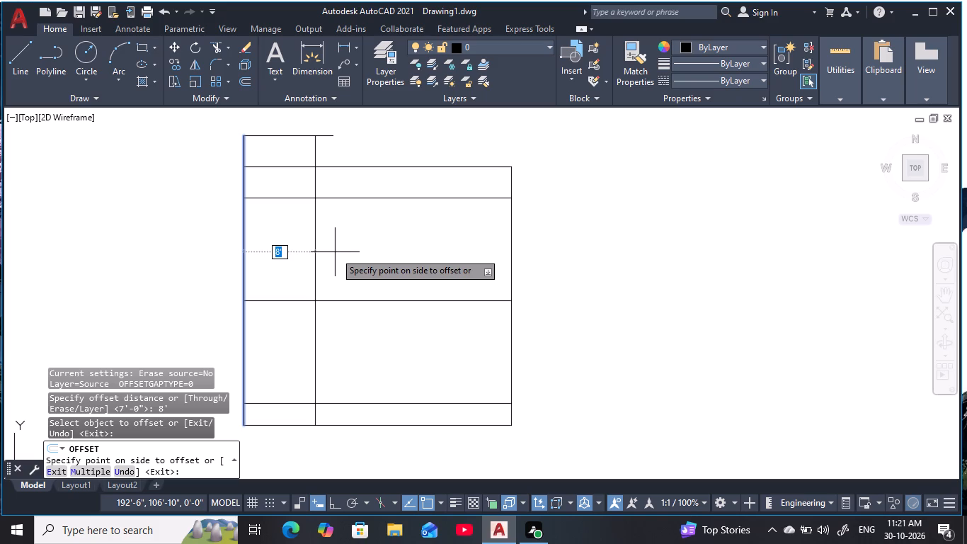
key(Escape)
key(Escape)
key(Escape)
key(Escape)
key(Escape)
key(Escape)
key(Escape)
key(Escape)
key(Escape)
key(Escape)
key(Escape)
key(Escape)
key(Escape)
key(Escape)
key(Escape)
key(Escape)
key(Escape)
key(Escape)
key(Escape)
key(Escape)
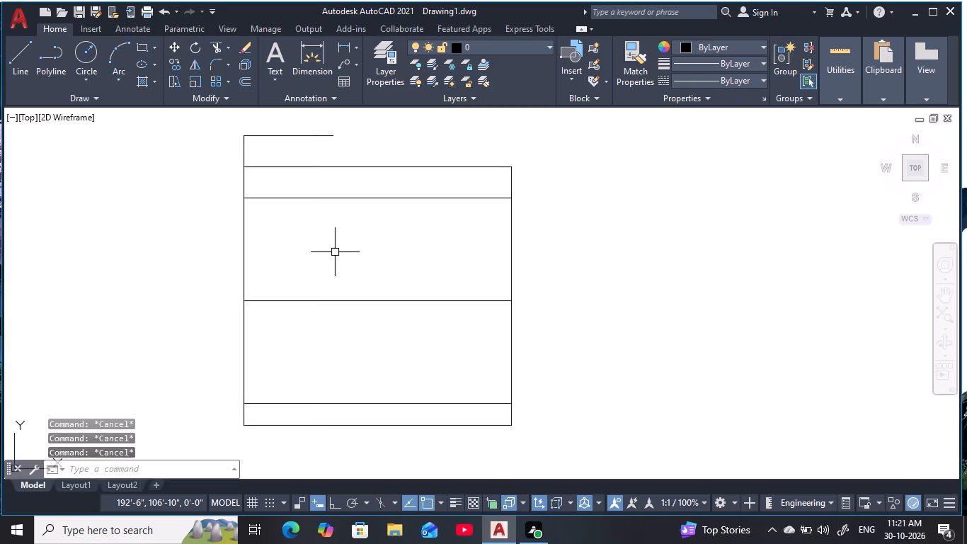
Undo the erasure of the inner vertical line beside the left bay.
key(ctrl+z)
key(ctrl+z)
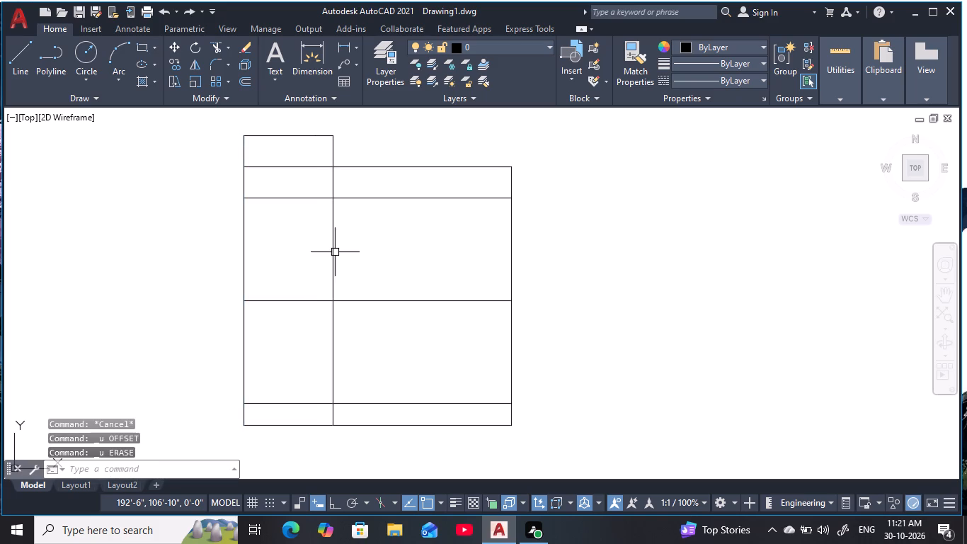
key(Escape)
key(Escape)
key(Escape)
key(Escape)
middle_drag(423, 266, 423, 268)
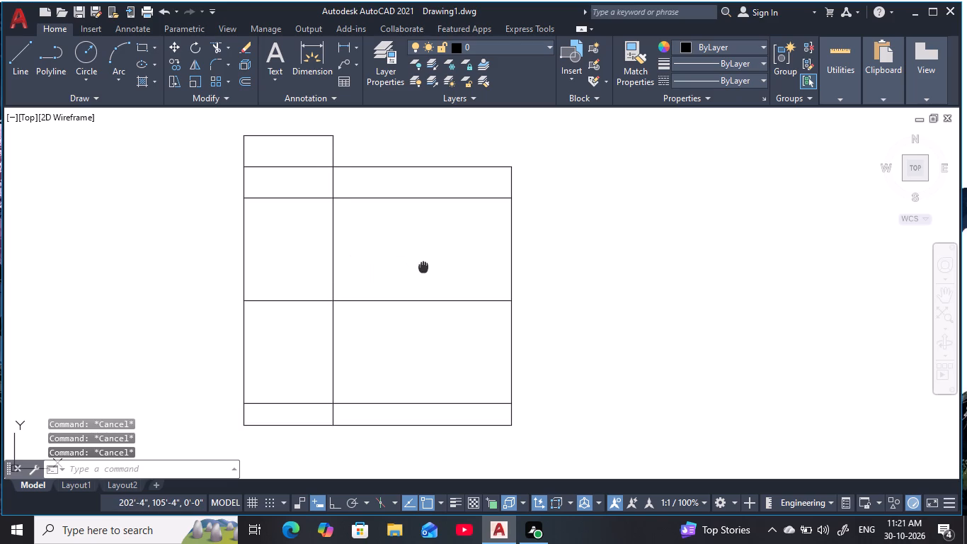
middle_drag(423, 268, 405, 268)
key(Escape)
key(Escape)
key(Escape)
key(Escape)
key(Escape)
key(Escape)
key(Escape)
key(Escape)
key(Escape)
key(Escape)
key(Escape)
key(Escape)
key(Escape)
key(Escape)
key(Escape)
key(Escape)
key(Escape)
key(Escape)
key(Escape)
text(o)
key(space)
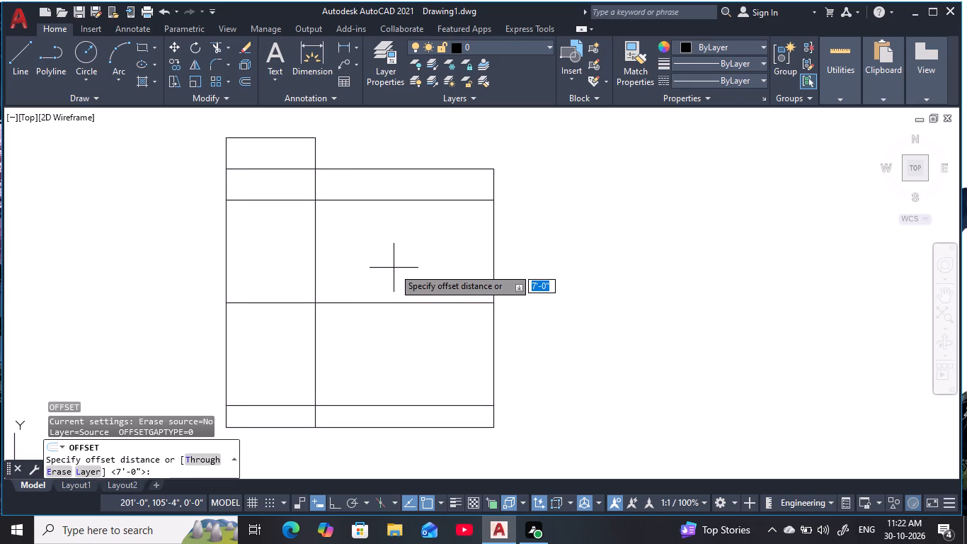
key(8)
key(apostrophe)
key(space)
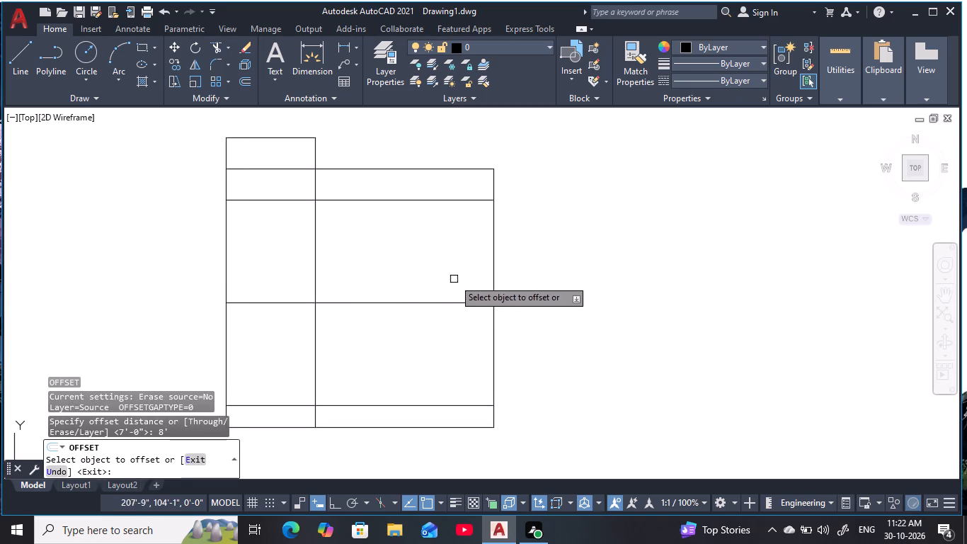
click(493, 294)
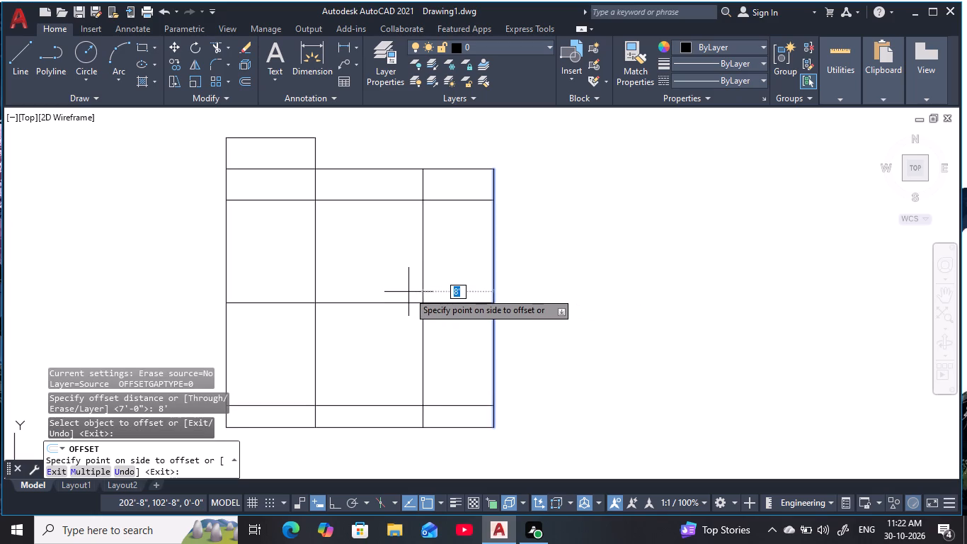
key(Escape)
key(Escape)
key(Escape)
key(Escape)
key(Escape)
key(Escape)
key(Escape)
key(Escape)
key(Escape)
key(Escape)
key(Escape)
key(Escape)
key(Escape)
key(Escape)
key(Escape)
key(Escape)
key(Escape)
Offset the outline's right vertical edge 6' toward the inside of the plan.
text(o 6')
key(space)
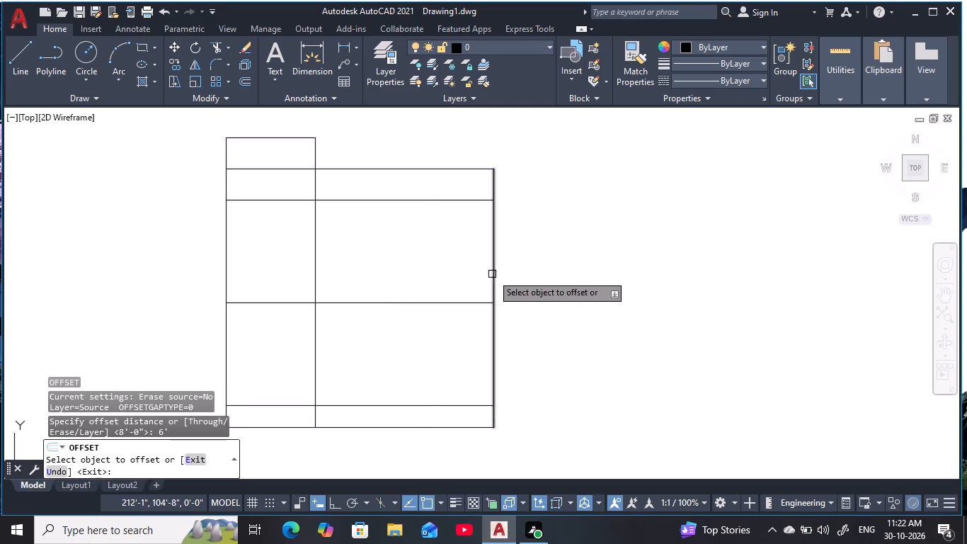
click(493, 273)
click(364, 278)
key(Escape)
key(Escape)
key(Escape)
key(Escape)
key(Escape)
key(Escape)
key(Escape)
key(Escape)
key(Escape)
key(Escape)
key(Escape)
key(Escape)
key(Escape)
key(Escape)
key(Escape)
key(Escape)
key(Escape)
key(Escape)
key(Escape)
key(Escape)
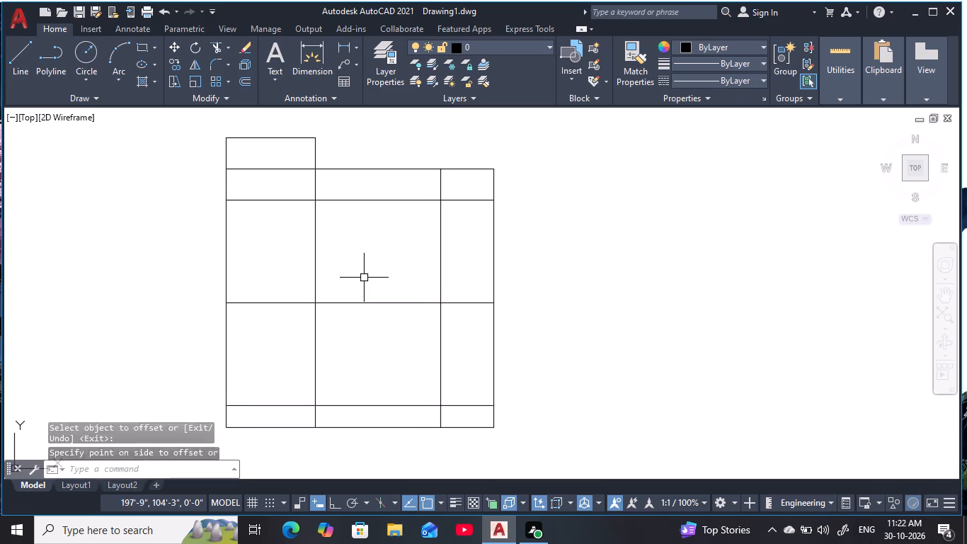
key(Escape)
key(Escape)
key(Escape)
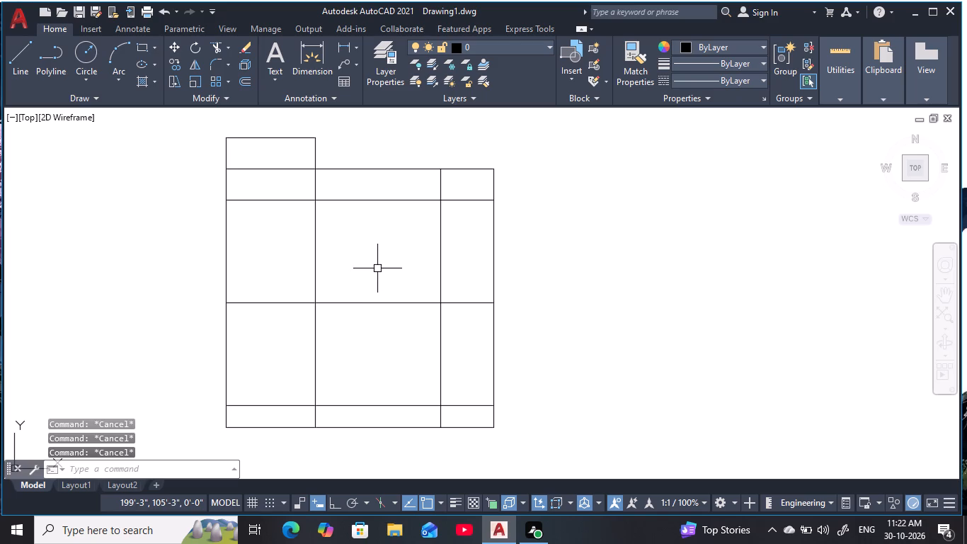
key(Escape)
key(Escape)
key(Escape)
key(Escape)
key(Escape)
key(Escape)
key(Escape)
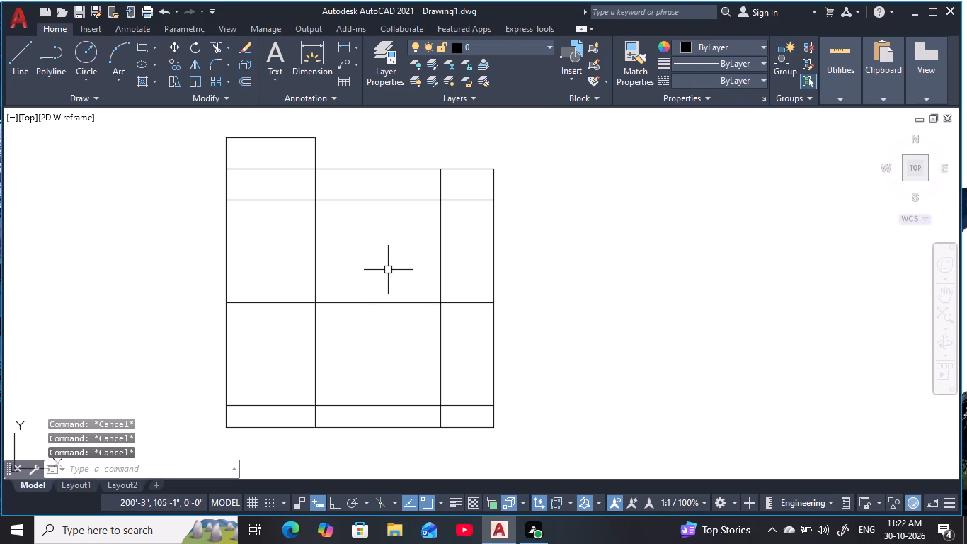
Offset the inner vertical line nearest the right edge 9" toward the left bay.
text(o 9)
key(space)
click(445, 272)
click(437, 278)
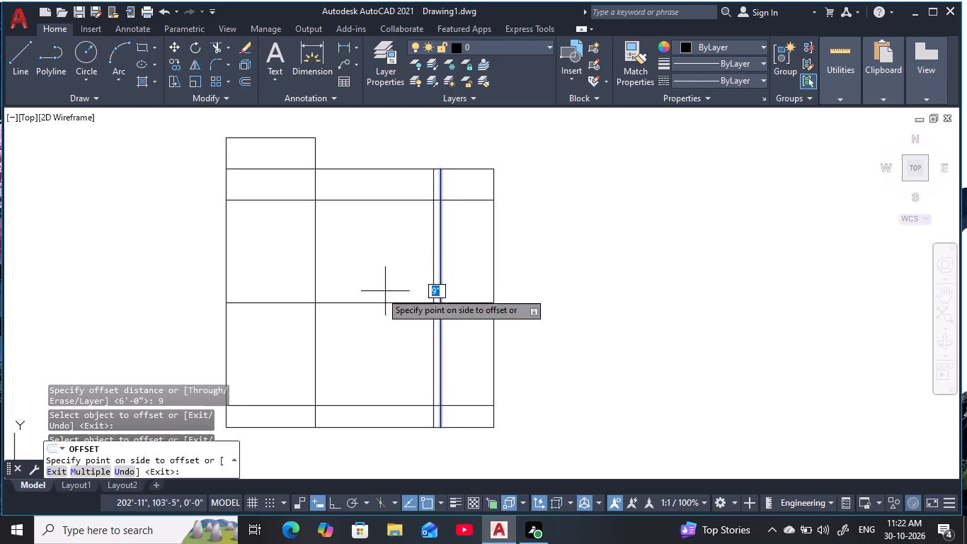
click(357, 295)
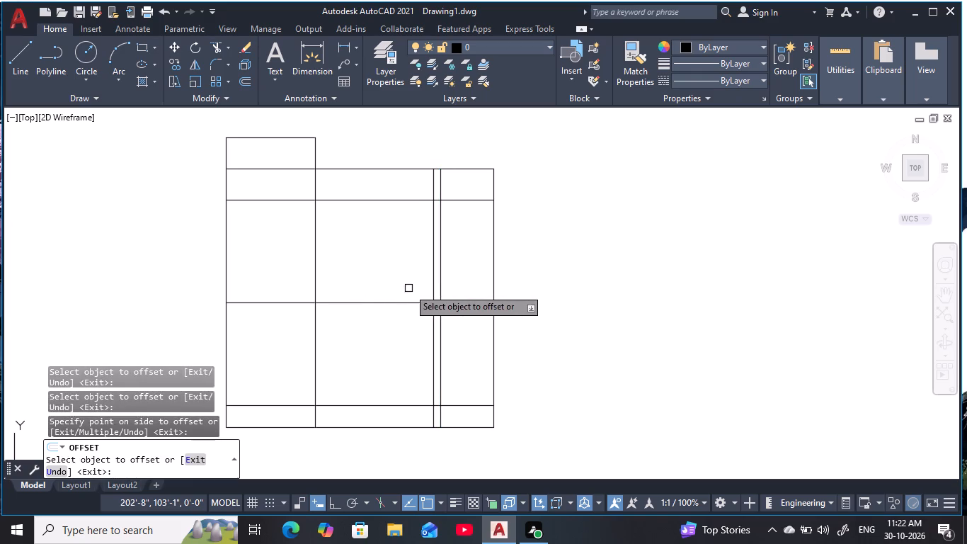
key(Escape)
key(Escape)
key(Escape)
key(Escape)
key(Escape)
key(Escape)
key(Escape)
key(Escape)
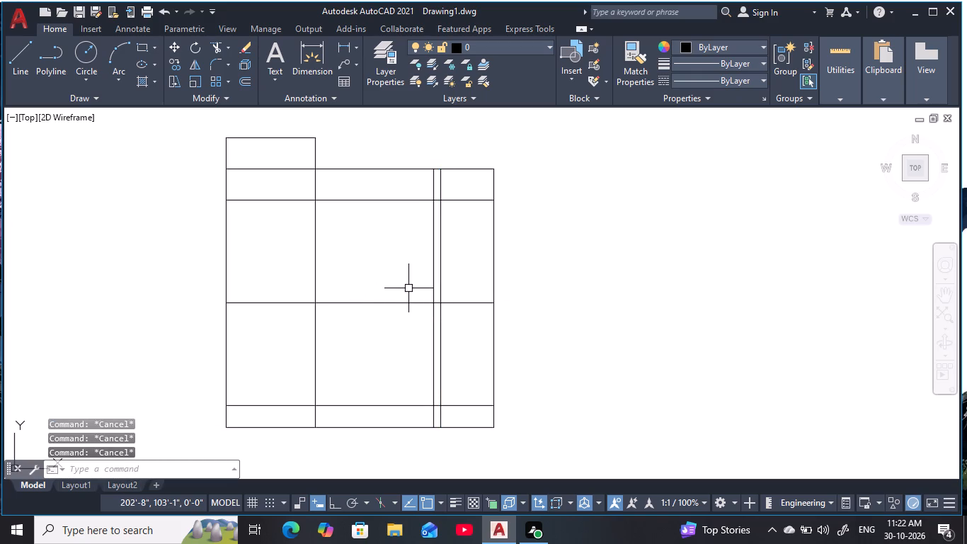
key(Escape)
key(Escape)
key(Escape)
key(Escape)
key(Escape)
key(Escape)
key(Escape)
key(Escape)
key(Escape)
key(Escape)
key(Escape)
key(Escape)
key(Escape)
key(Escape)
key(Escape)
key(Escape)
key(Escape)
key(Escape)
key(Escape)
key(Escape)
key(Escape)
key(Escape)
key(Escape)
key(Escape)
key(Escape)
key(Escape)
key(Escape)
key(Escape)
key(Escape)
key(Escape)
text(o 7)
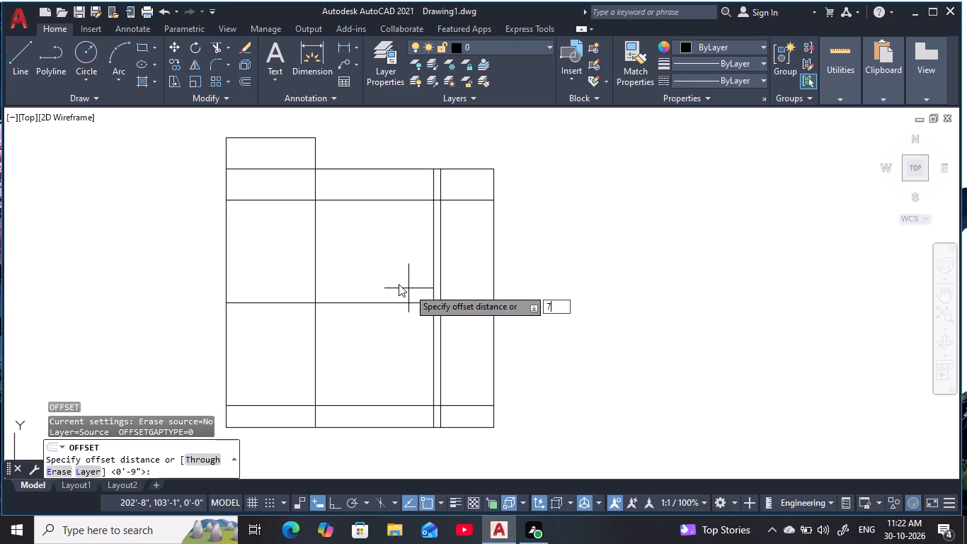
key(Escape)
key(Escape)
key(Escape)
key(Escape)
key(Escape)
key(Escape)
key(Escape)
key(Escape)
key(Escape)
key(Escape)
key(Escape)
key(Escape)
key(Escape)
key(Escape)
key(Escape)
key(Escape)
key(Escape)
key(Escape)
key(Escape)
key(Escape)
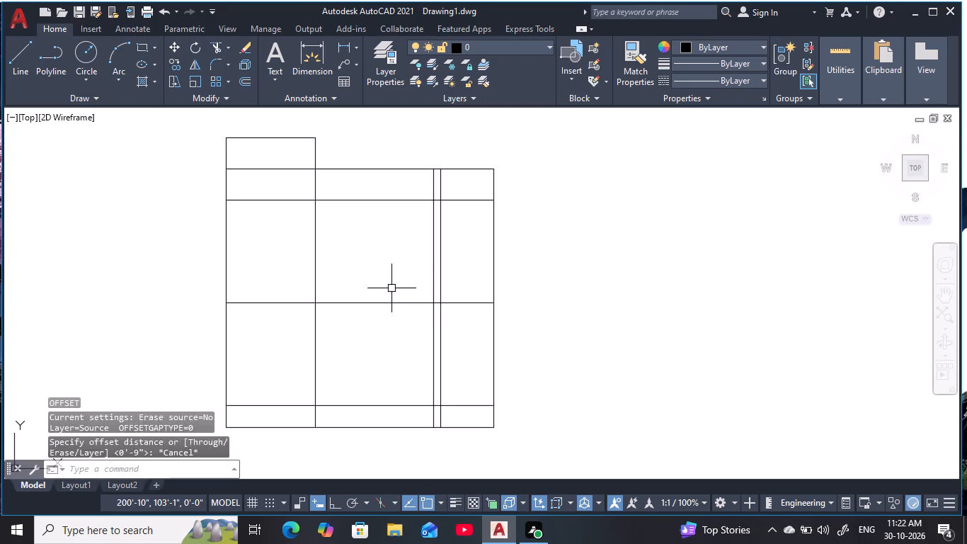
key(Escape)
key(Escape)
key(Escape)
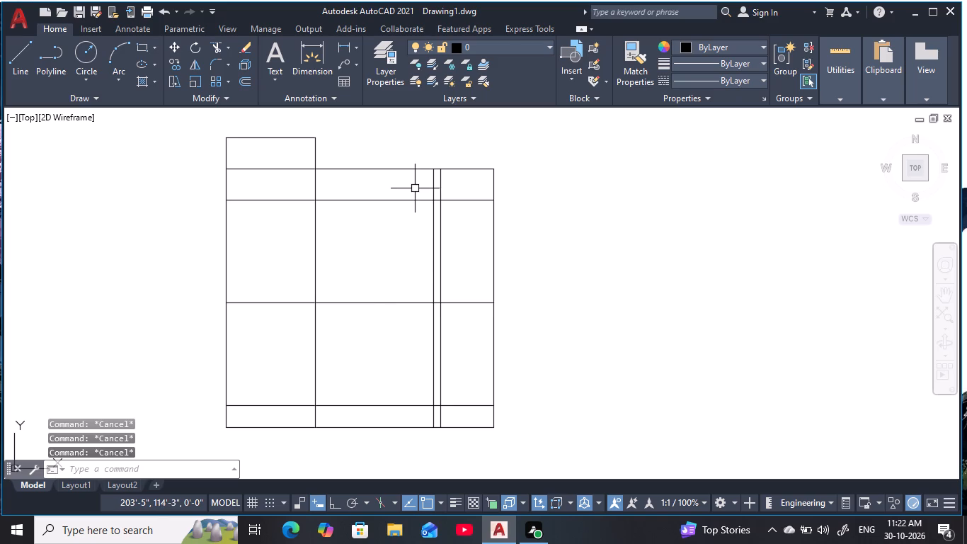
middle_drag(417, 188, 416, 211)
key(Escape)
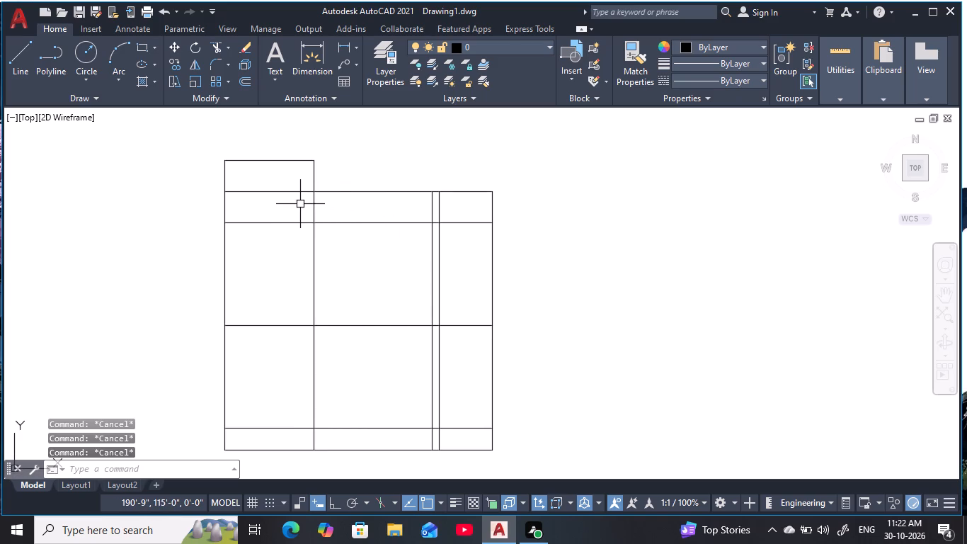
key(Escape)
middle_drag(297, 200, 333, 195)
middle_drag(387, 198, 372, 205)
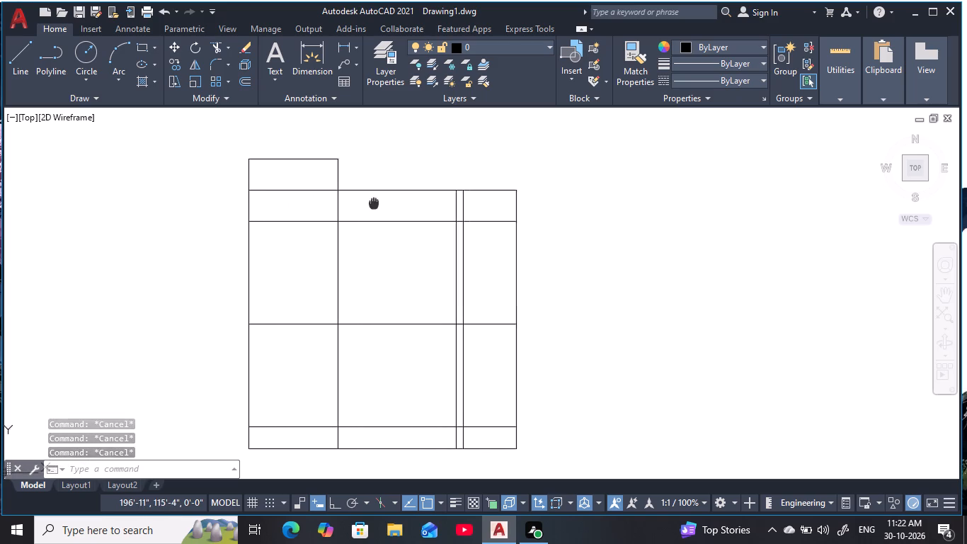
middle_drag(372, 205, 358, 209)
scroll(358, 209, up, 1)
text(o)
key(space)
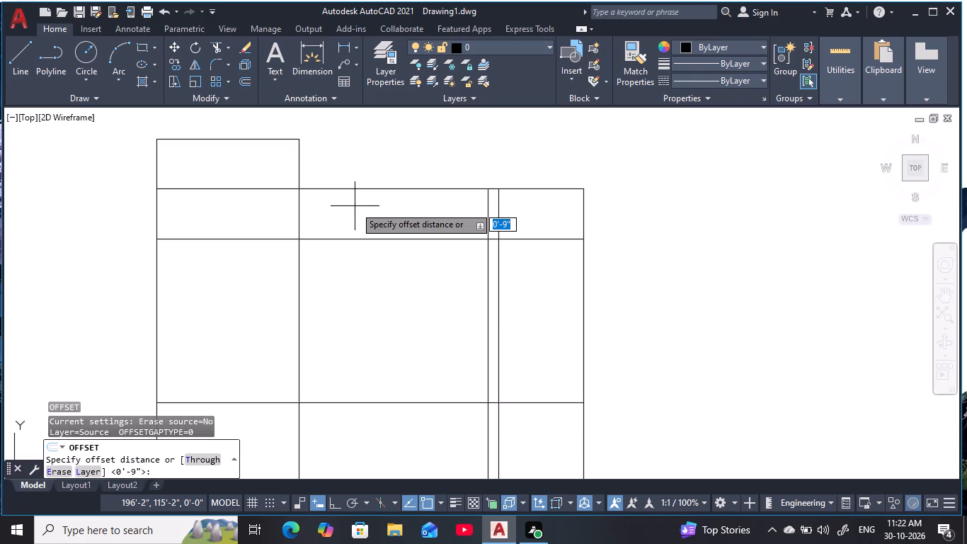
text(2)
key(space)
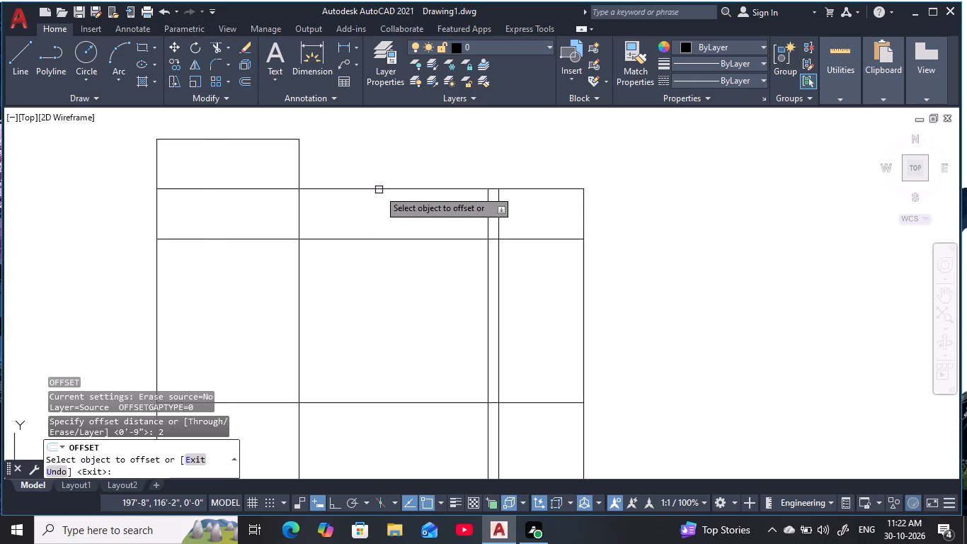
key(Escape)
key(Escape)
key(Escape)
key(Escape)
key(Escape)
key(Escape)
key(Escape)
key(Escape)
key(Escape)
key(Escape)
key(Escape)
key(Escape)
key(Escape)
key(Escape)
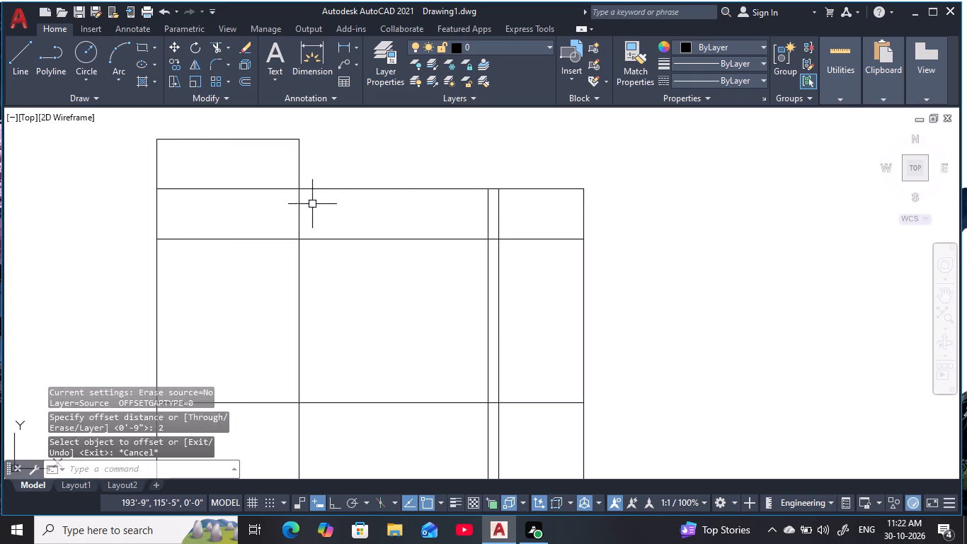
Trim away the upper horizontal line segment that crosses the left bay, level with the top edge of the right-hand part.
text(tr)
key(space)
drag(275, 210, 253, 171)
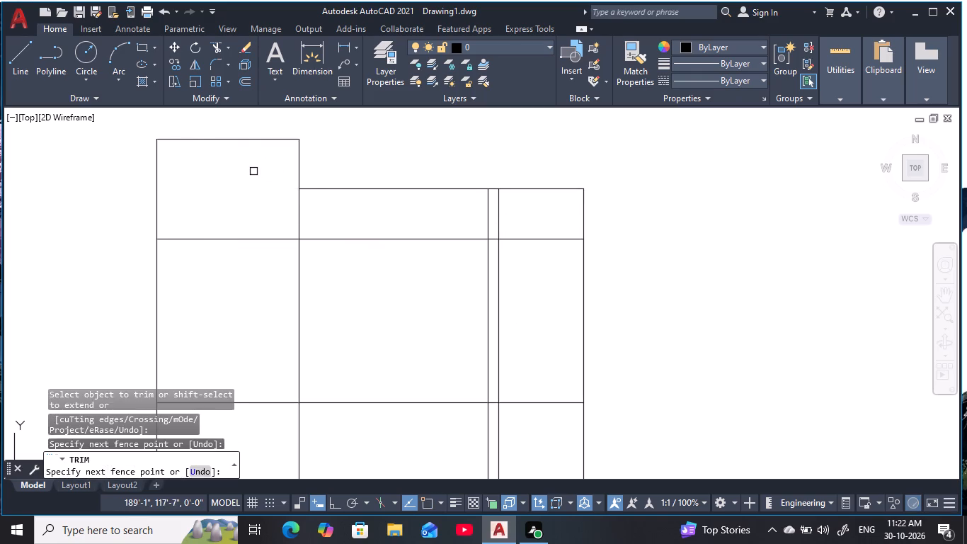
key(Escape)
key(Escape)
key(Escape)
key(Escape)
key(Escape)
key(Escape)
key(Escape)
key(Escape)
key(Escape)
key(Escape)
key(Escape)
key(Escape)
key(Escape)
key(Escape)
key(Escape)
key(Escape)
key(Escape)
key(Escape)
key(Escape)
key(Escape)
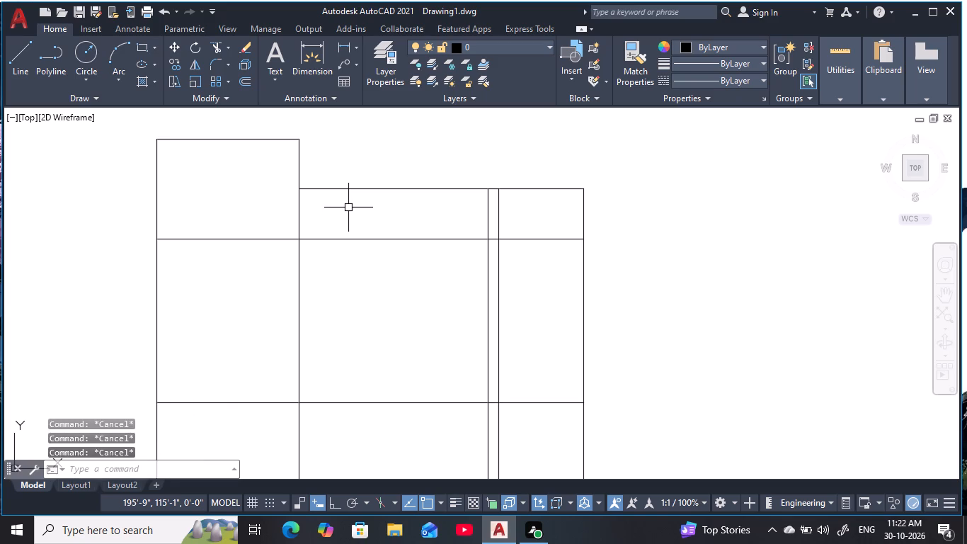
key(Escape)
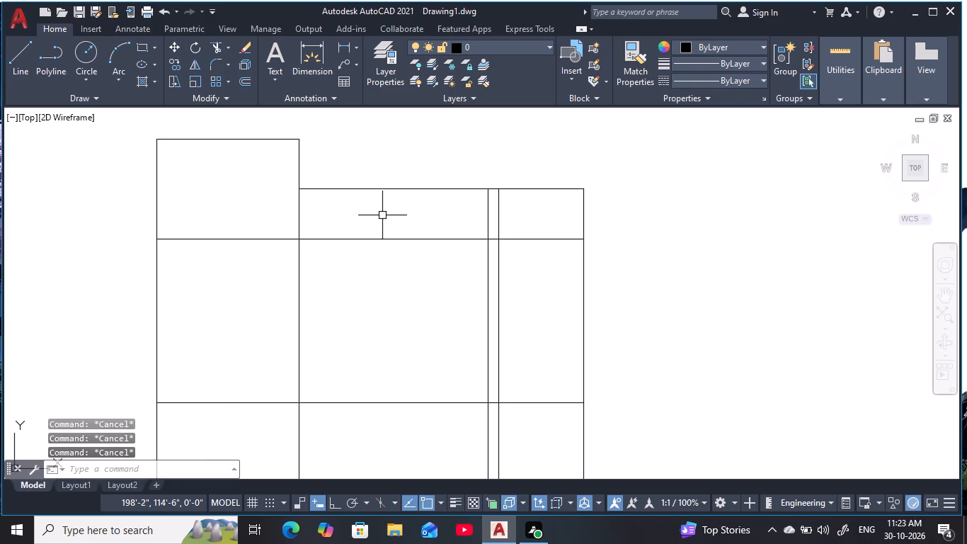
Trim the two close vertical lines out of the top strip, between the plan's top edge and the horizontal line below it.
text(tr)
key(space)
drag(518, 209, 449, 220)
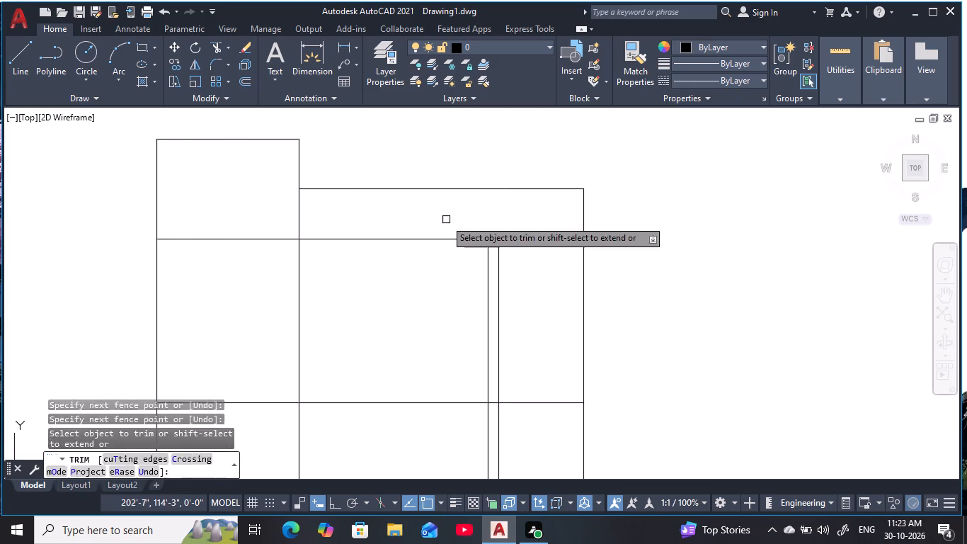
key(Escape)
key(Escape)
key(Escape)
key(Escape)
key(Escape)
key(Escape)
key(Escape)
key(Escape)
key(Escape)
key(Escape)
key(Escape)
key(Escape)
key(Escape)
key(Escape)
key(Escape)
key(Escape)
key(Escape)
key(Escape)
key(Escape)
key(Escape)
Offset the top horizontal edge right of the left bay 2" downward into the plan.
text(o)
key(space)
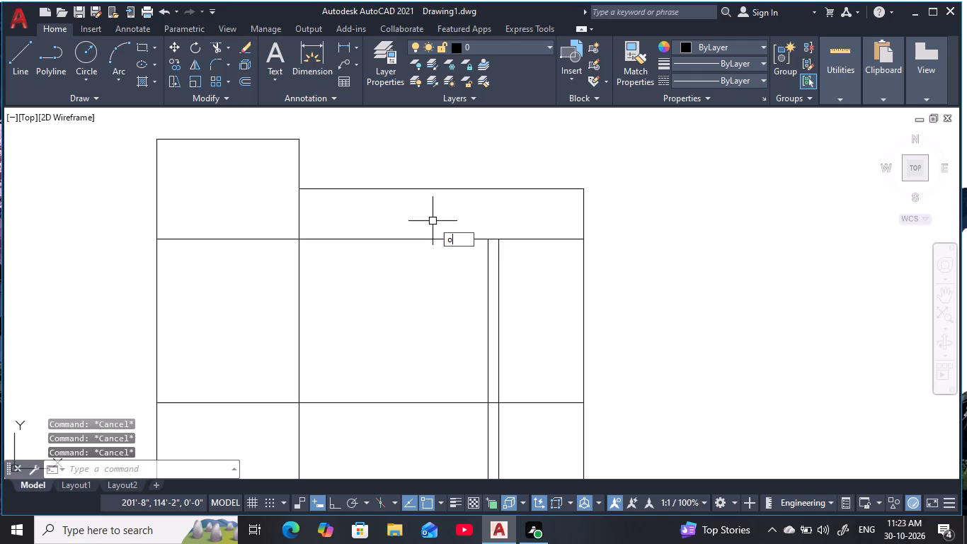
text(2)
key(space)
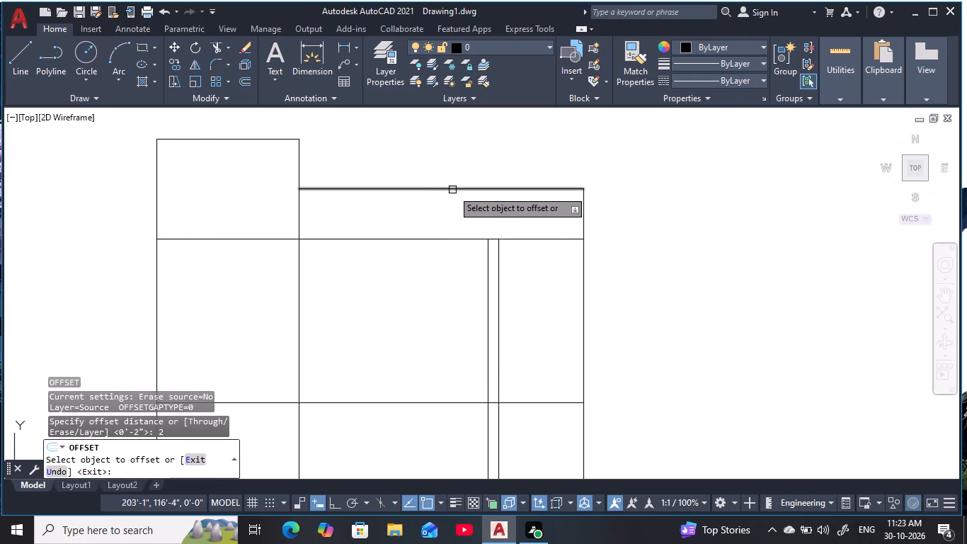
click(452, 190)
click(454, 244)
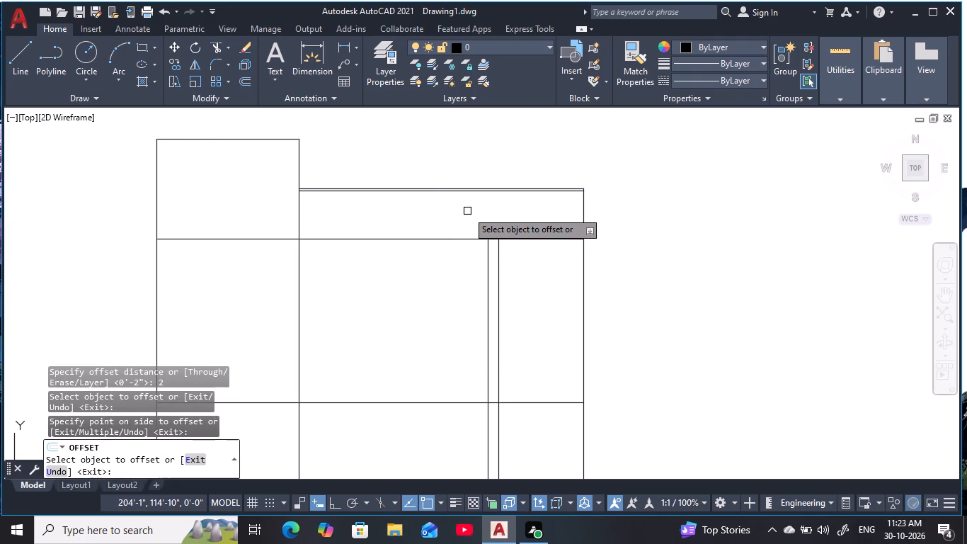
key(Escape)
key(Escape)
key(Escape)
key(Escape)
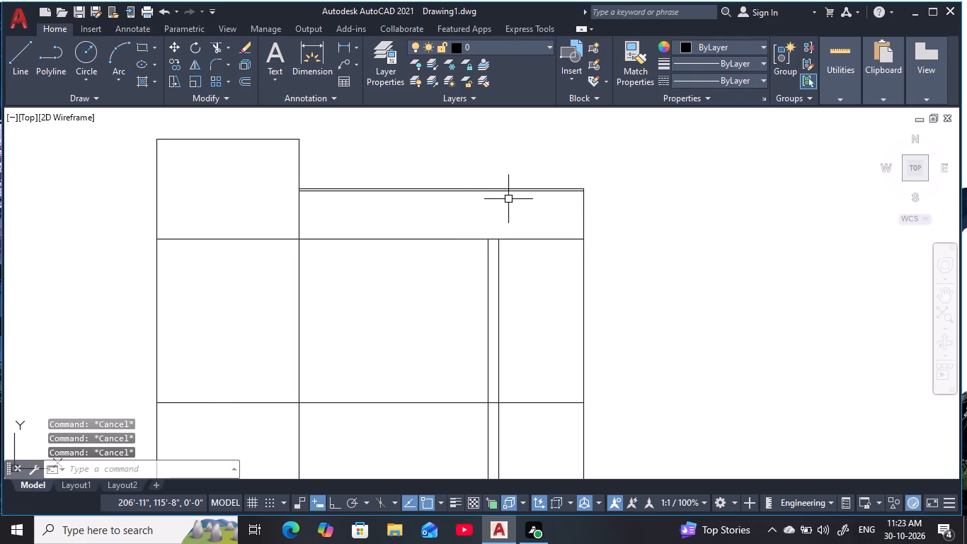
key(Escape)
key(Escape)
key(Escape)
key(Escape)
key(Escape)
With Ortho on, draw a vertical line about 8' long downward from the midpoint of the lower of the two close top lines.
text(l)
key(space)
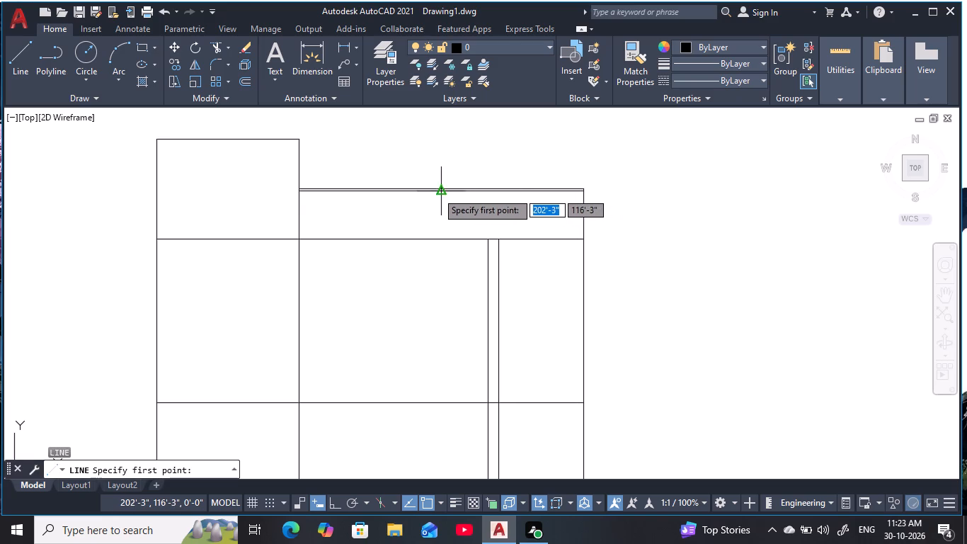
click(442, 191)
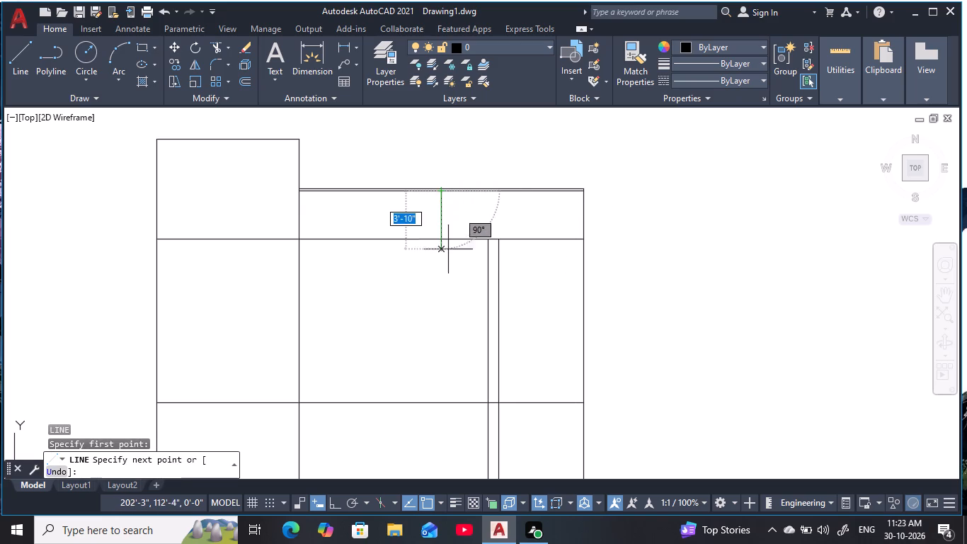
key(F8)
click(442, 302)
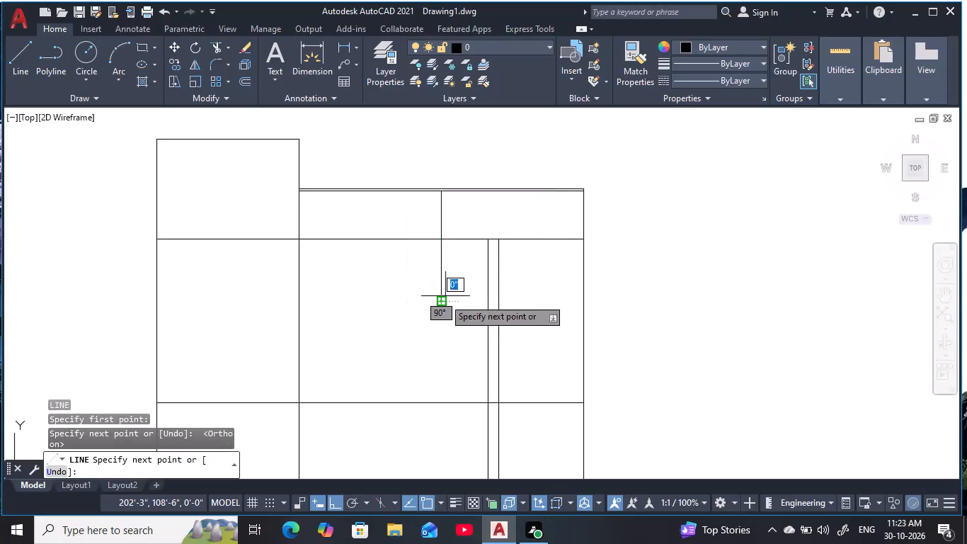
key(Escape)
key(Escape)
key(Escape)
key(Escape)
key(Escape)
key(Escape)
key(Escape)
key(Escape)
key(Escape)
key(Escape)
key(Escape)
key(Escape)
key(Escape)
key(Escape)
key(Escape)
key(Escape)
key(Escape)
key(Escape)
key(Escape)
key(Escape)
key(Escape)
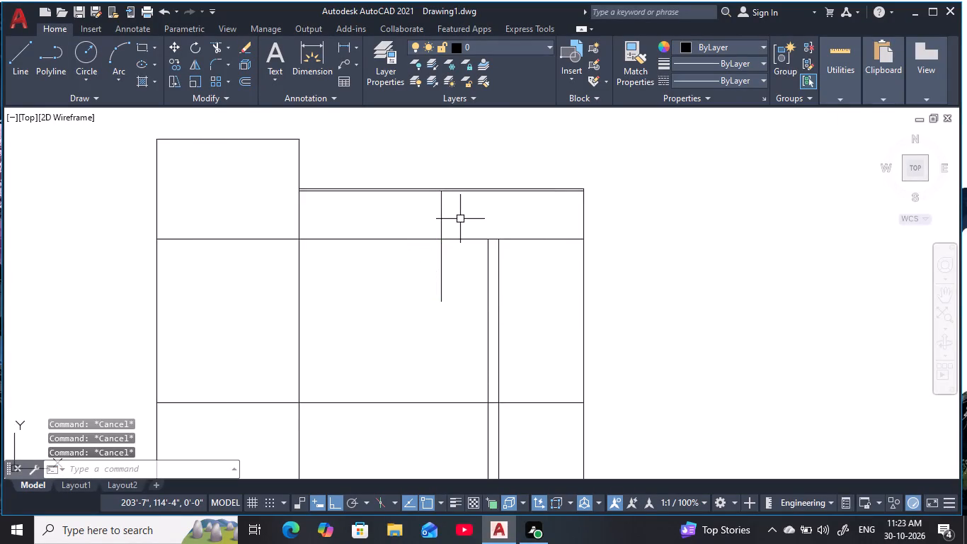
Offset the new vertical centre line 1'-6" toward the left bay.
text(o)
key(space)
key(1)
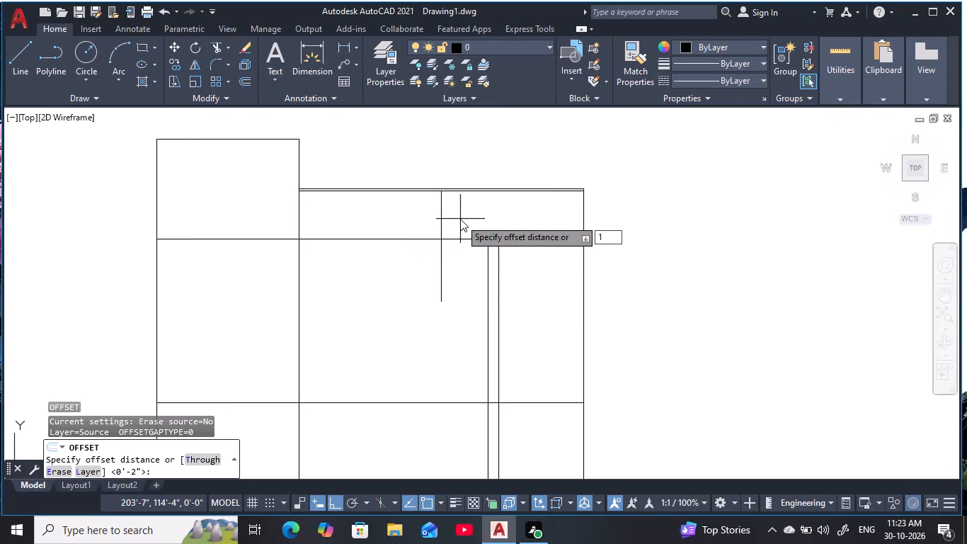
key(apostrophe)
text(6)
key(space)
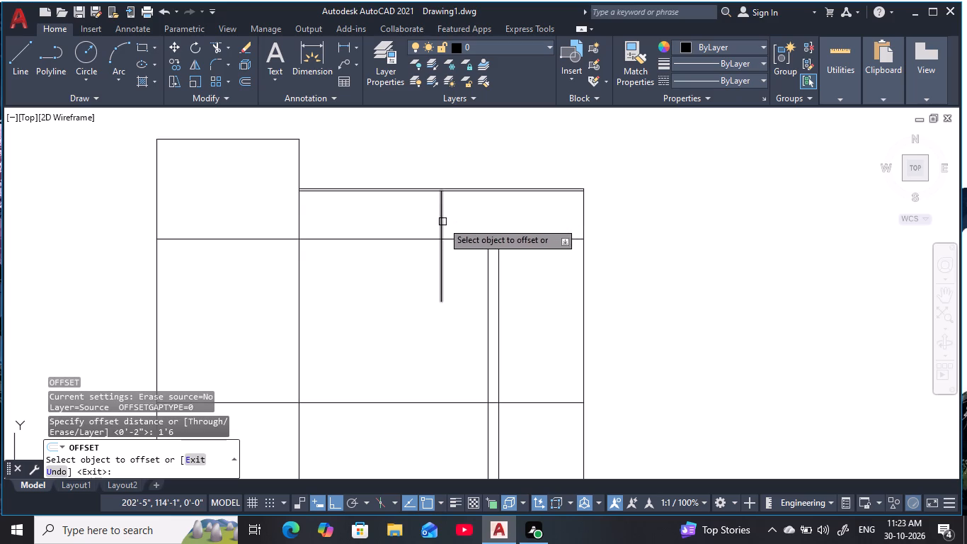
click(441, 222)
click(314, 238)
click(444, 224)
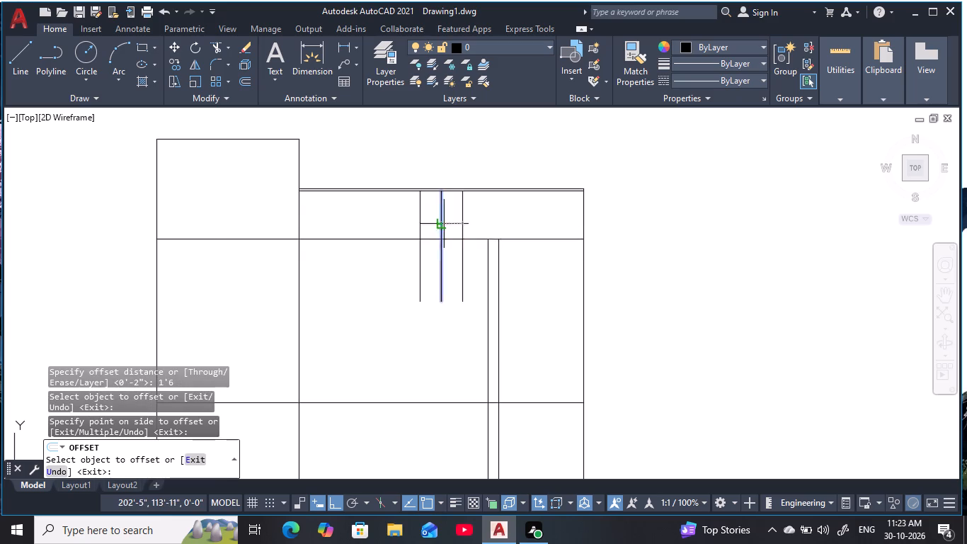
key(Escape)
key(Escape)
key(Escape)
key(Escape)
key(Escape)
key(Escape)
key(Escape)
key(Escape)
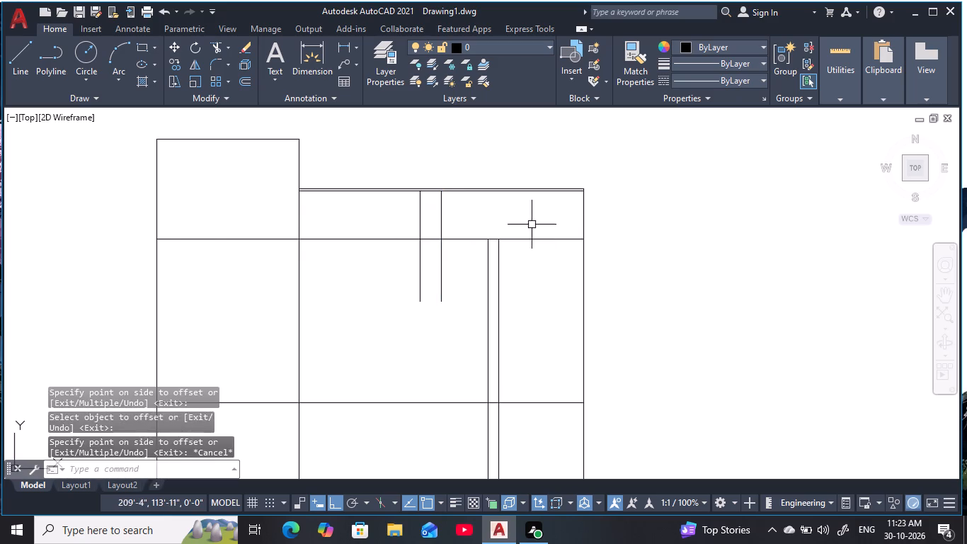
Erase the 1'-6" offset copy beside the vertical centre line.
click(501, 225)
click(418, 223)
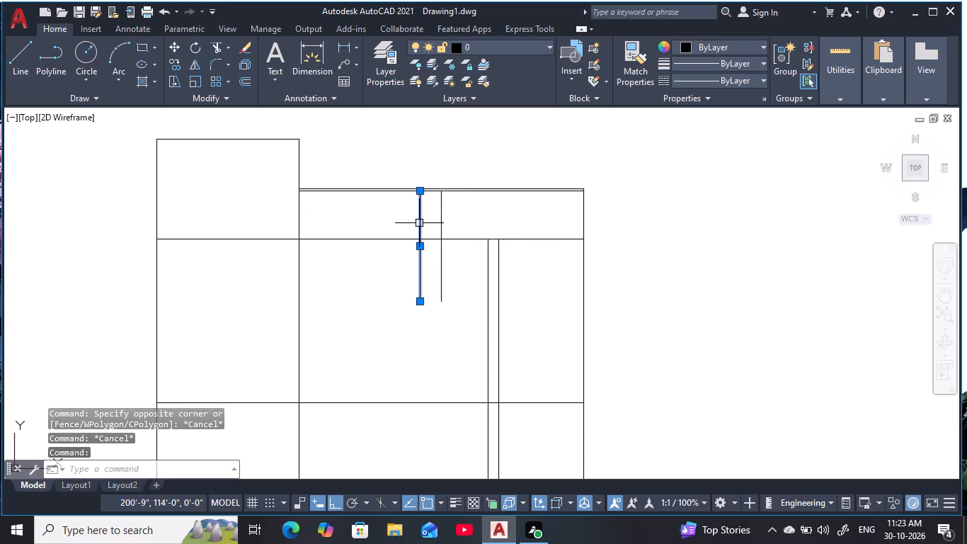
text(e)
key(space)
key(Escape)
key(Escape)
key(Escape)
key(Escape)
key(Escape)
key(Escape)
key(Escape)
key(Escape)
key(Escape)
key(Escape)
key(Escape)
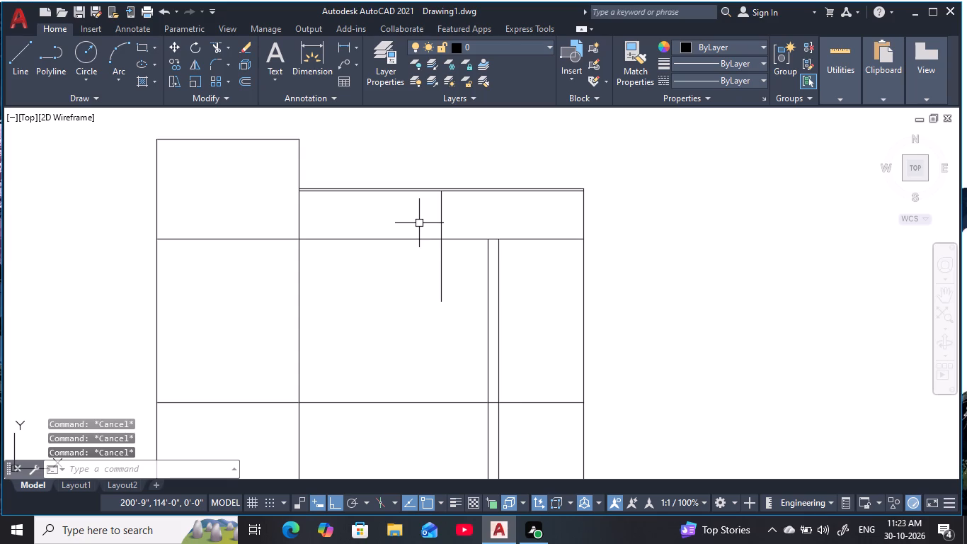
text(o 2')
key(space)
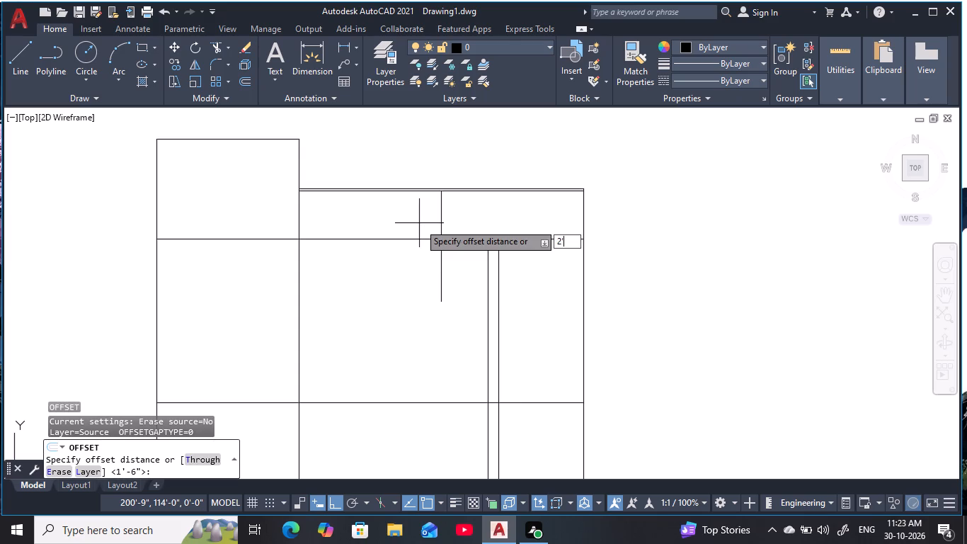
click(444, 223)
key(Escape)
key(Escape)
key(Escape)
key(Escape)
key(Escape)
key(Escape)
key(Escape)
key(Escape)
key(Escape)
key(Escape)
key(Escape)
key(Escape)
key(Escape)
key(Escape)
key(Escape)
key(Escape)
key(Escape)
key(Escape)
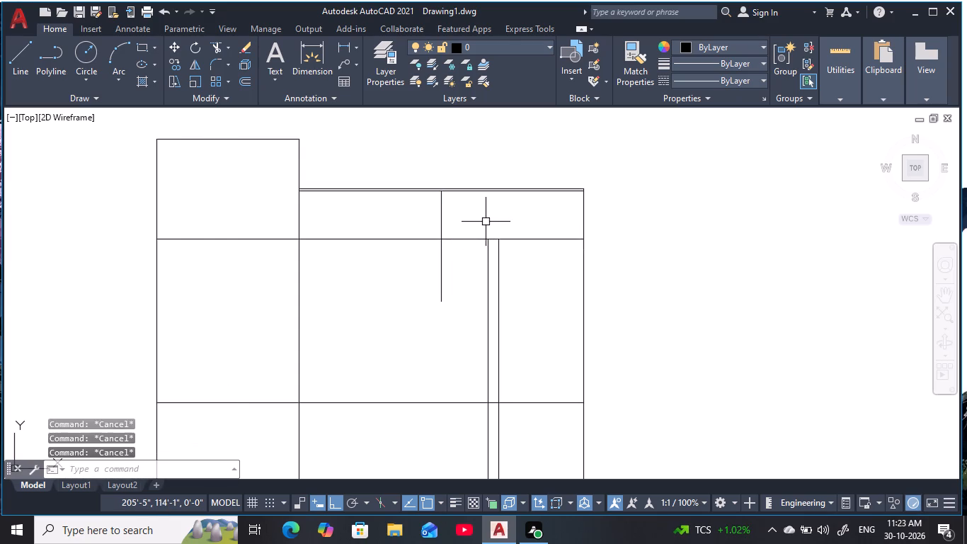
Offset the vertical centre line 3' to its right.
key(o)
key(space)
key(3)
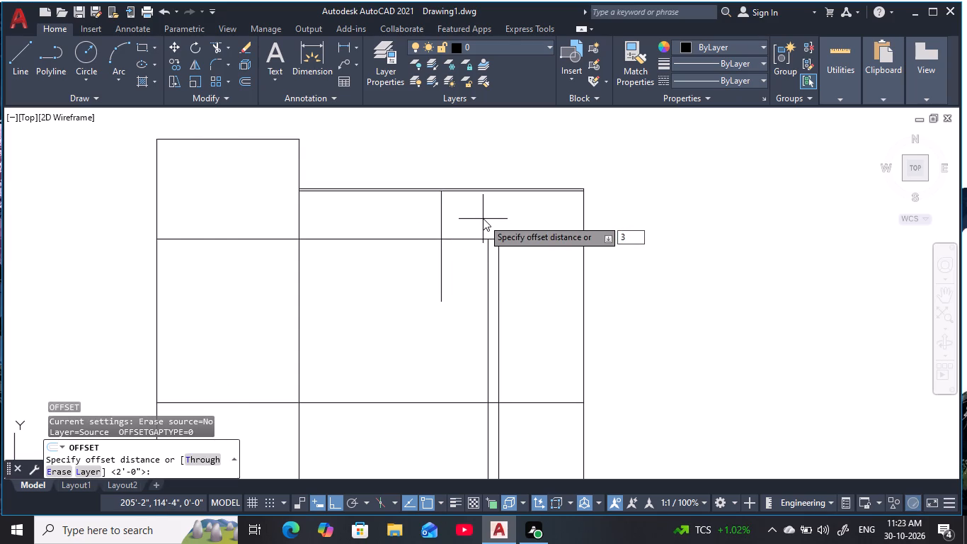
text(')
key(space)
click(440, 228)
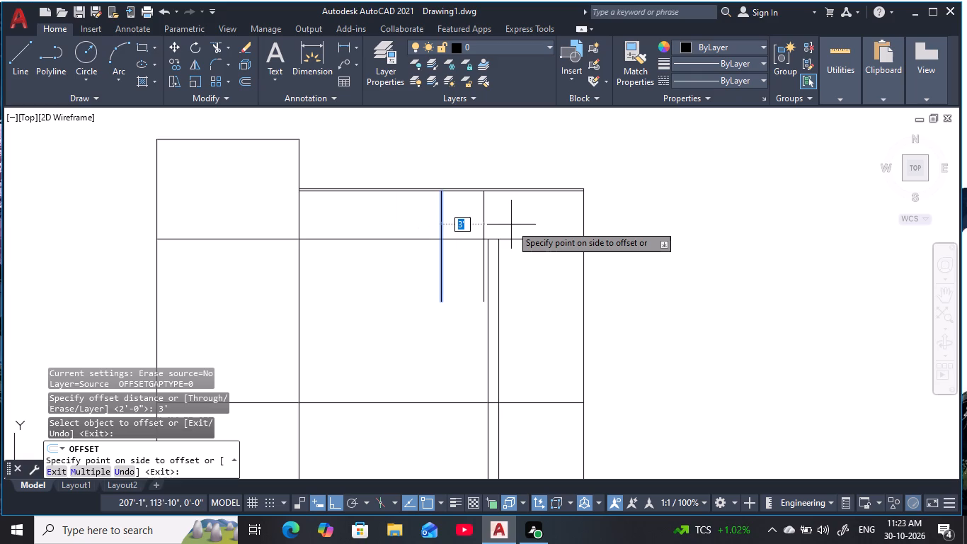
click(515, 223)
key(Escape)
key(Escape)
key(Escape)
key(Escape)
key(Escape)
key(Escape)
key(Escape)
key(Escape)
key(Escape)
key(Escape)
key(Escape)
key(Escape)
key(Escape)
key(Escape)
key(Escape)
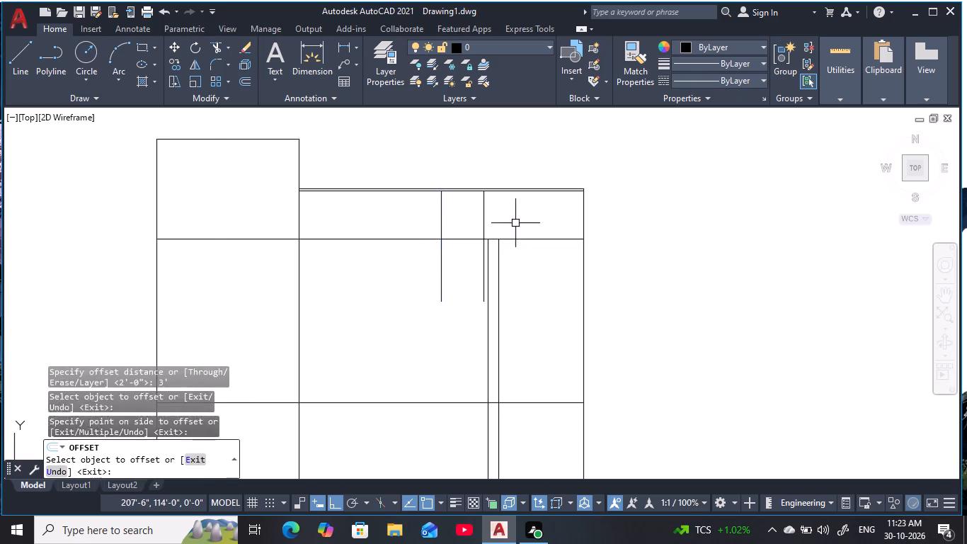
Offset the vertical centre line 3' to its left, toward the left bay.
key(space)
key(space)
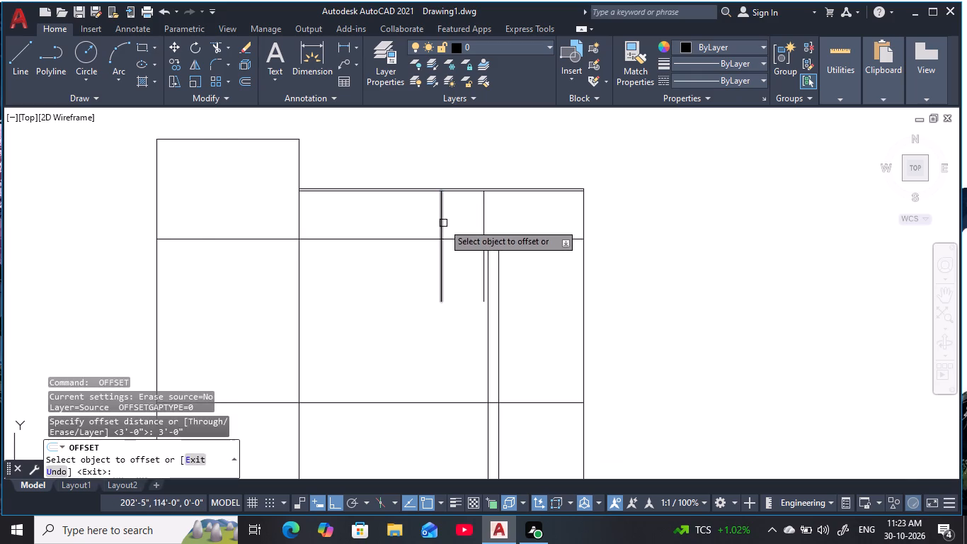
click(443, 223)
click(333, 239)
key(Escape)
key(Escape)
key(Escape)
key(Escape)
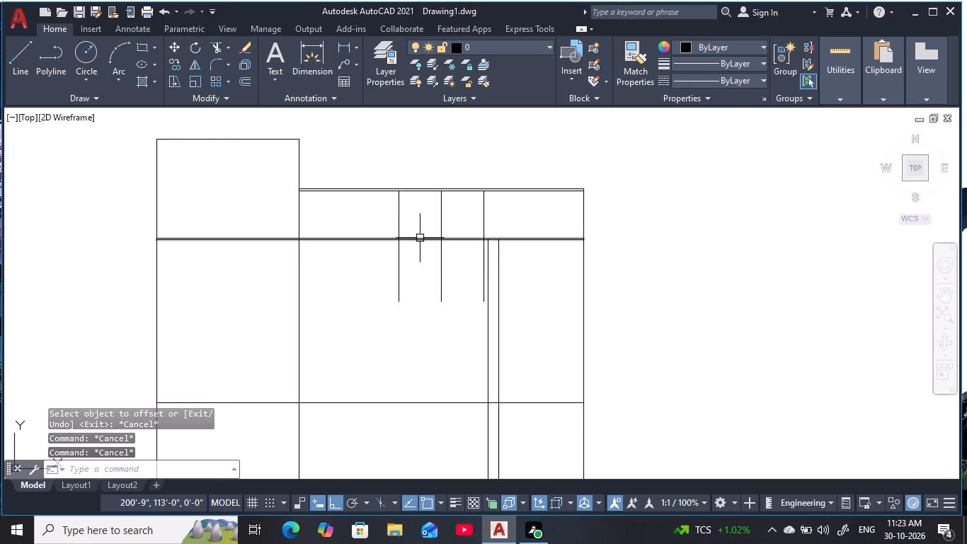
Trim away the centre line's upper part, the outer top line, and the inner top line between the two 3' offset lines.
text(tr)
key(space)
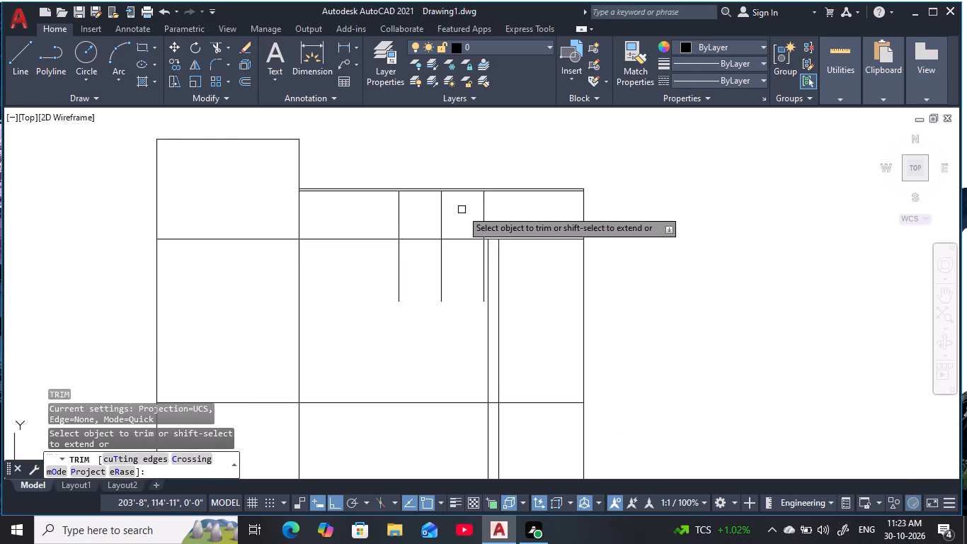
drag(462, 210, 422, 222)
drag(442, 206, 444, 186)
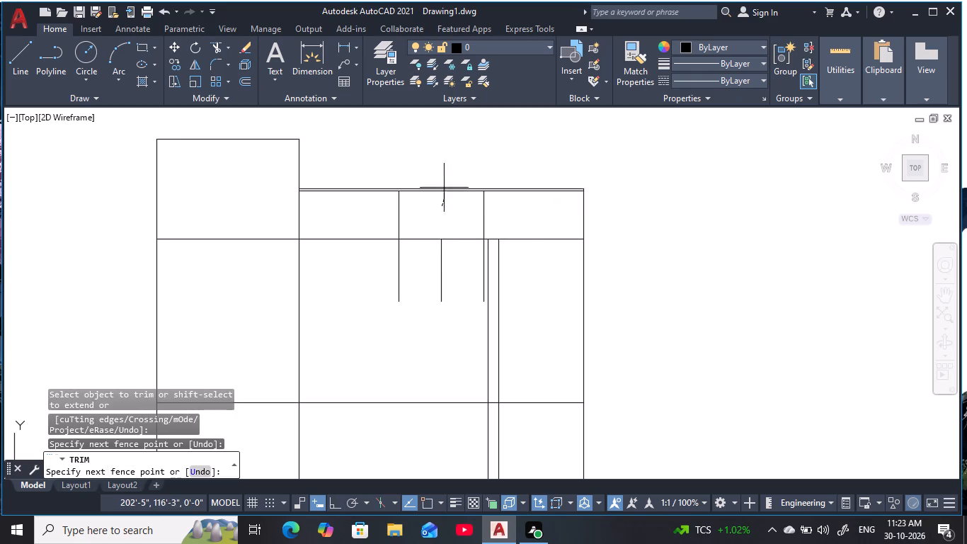
drag(444, 186, 443, 177)
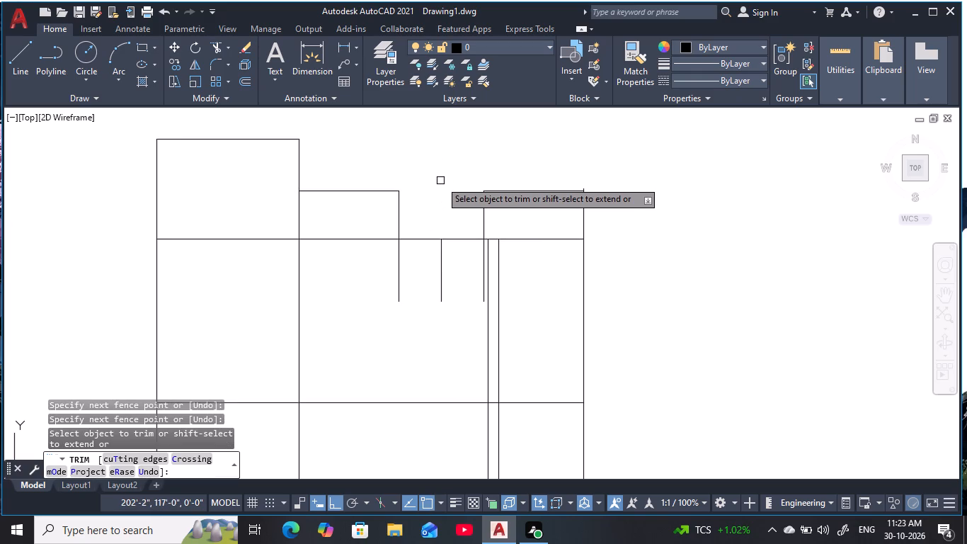
key(Escape)
key(Escape)
key(Escape)
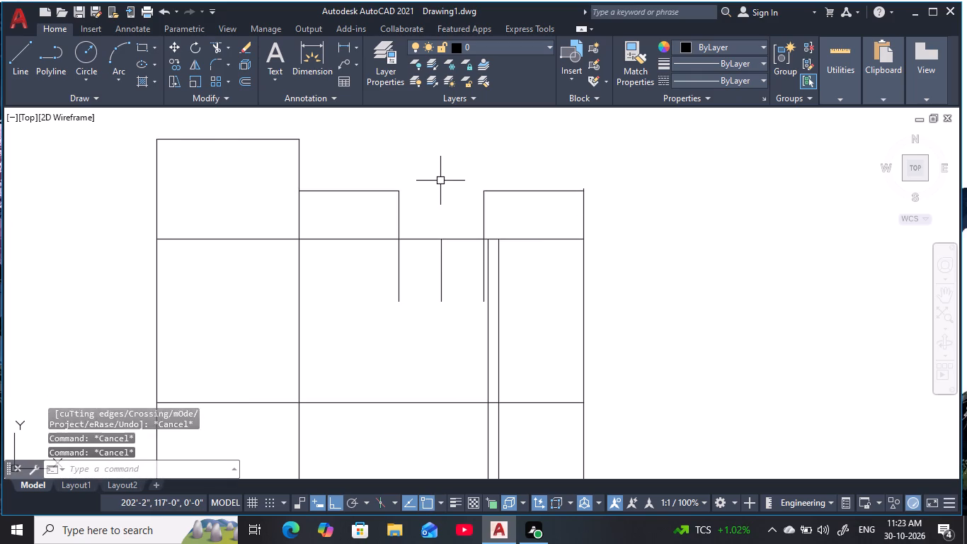
key(Escape)
key(Escape)
key(Escape)
key(Escape)
key(Escape)
Trim off the three vertical stubs hanging below the horizontal line under the top opening.
key(t)
text(r)
key(space)
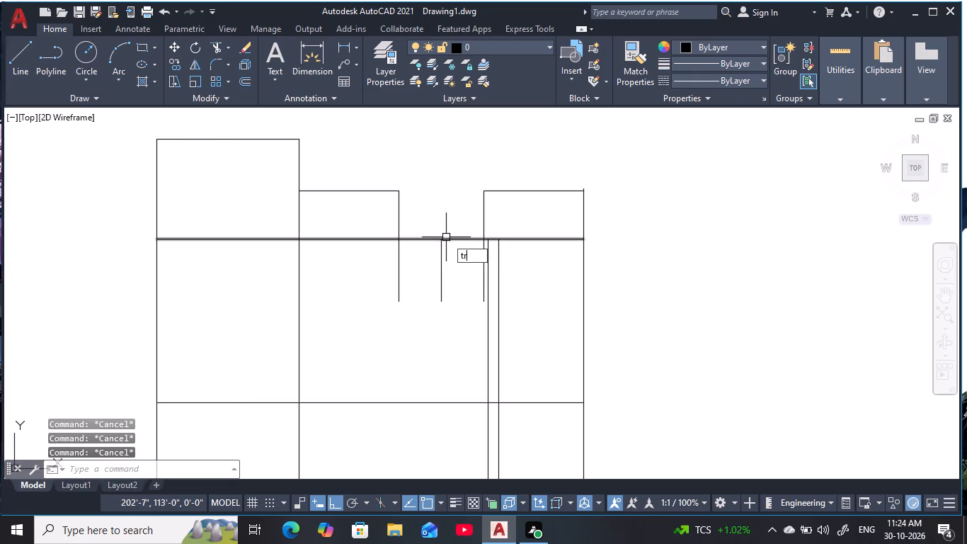
drag(457, 280, 411, 282)
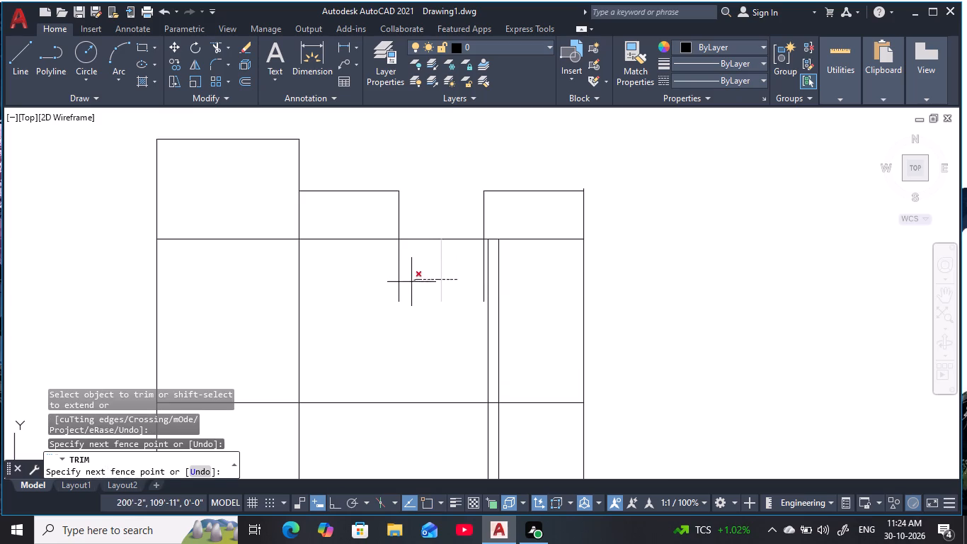
drag(411, 282, 378, 288)
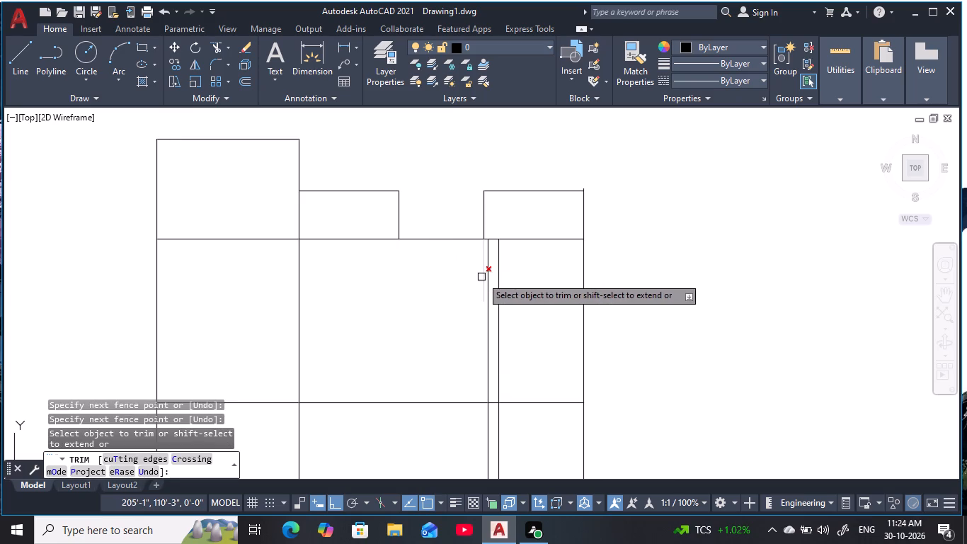
click(481, 277)
key(Escape)
key(Escape)
key(Escape)
key(Escape)
key(Escape)
key(Escape)
key(Escape)
key(Escape)
key(Escape)
key(Escape)
key(Escape)
key(Escape)
key(Escape)
key(Escape)
key(Escape)
key(Escape)
key(Escape)
key(Escape)
key(Escape)
key(Escape)
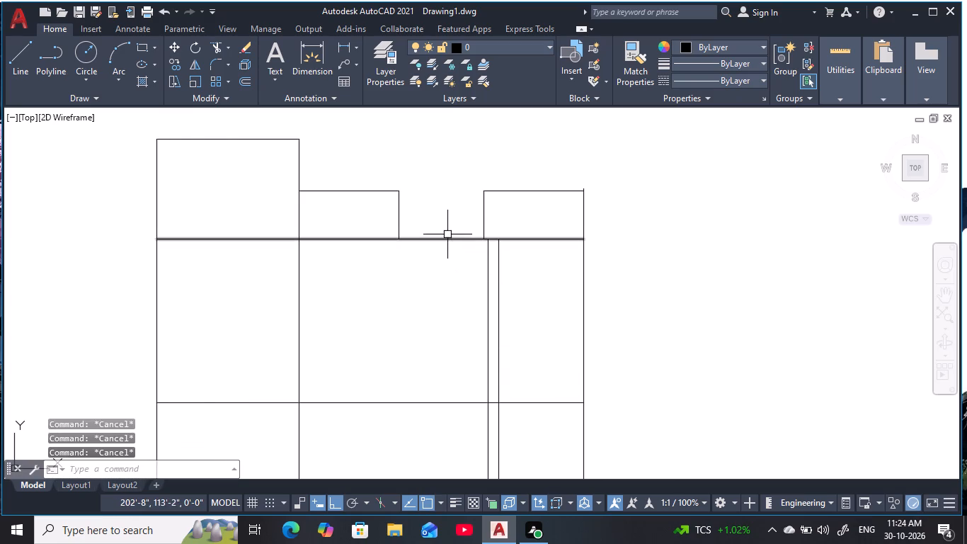
Offset the top edges and opening-side vertical edges of the two boxes flanking the top opening 2" inward.
text(o)
key(space)
key(2)
key(space)
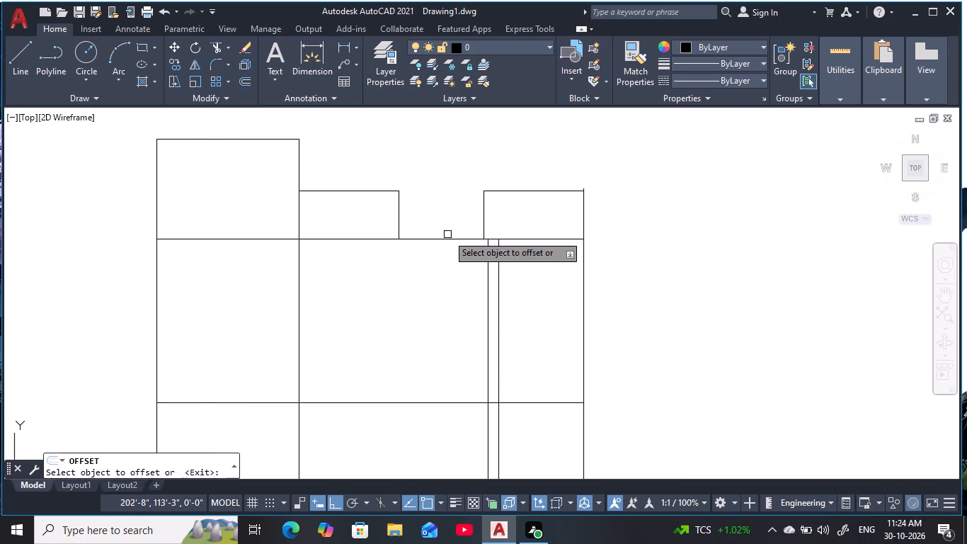
click(380, 193)
click(387, 231)
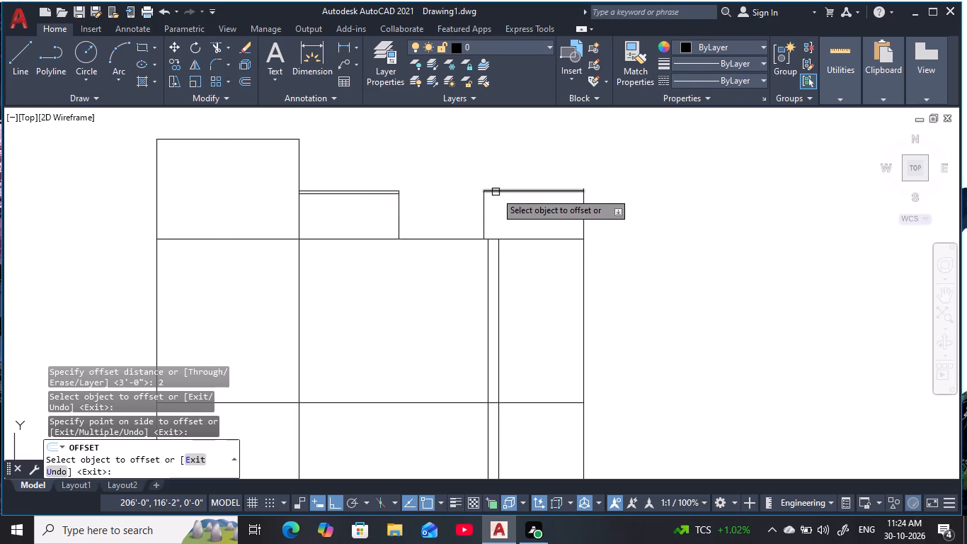
click(499, 192)
click(506, 227)
click(482, 217)
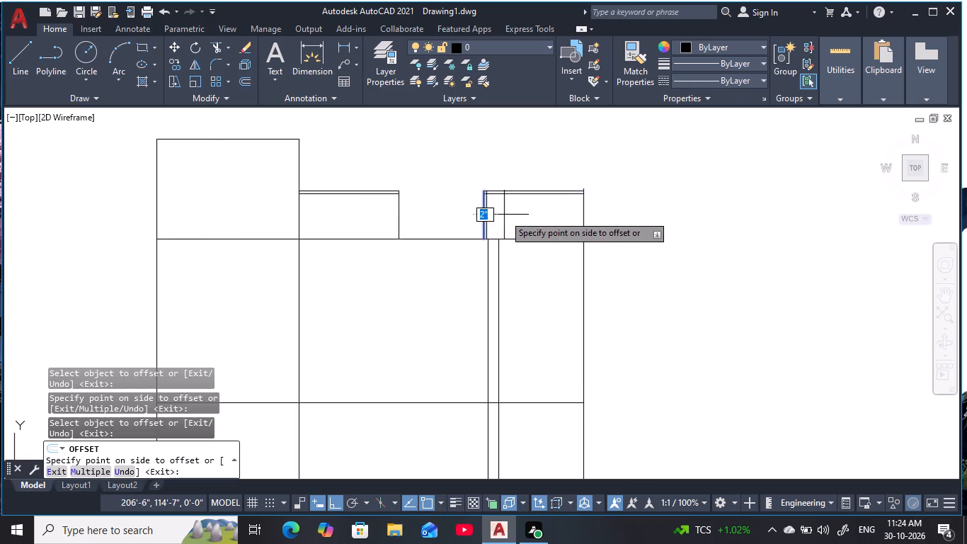
click(505, 215)
click(401, 226)
click(382, 225)
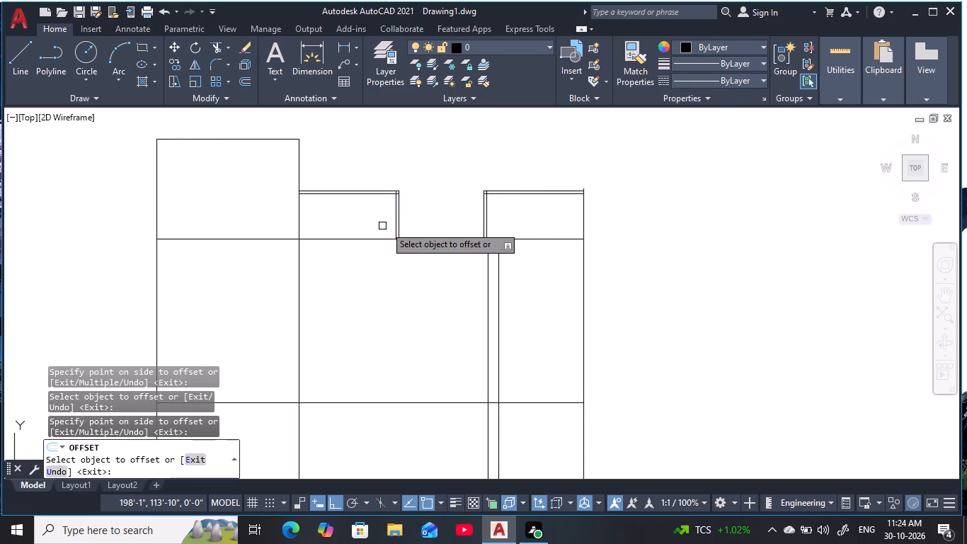
Draw a horizontal line about 6' long across the top opening, joining the facing outer edges of the two flanking boxes.
key(Escape)
key(Escape)
key(Escape)
key(Escape)
key(Escape)
key(Escape)
key(Escape)
key(Escape)
key(Escape)
key(Escape)
key(Escape)
key(Escape)
key(Escape)
key(Escape)
key(Escape)
key(Escape)
key(Escape)
key(Escape)
key(Escape)
key(Escape)
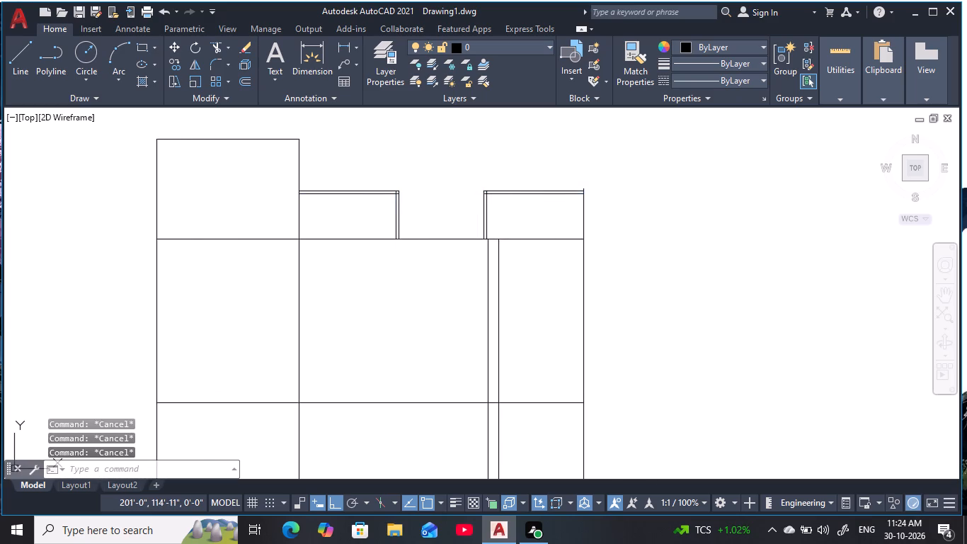
text(l)
key(space)
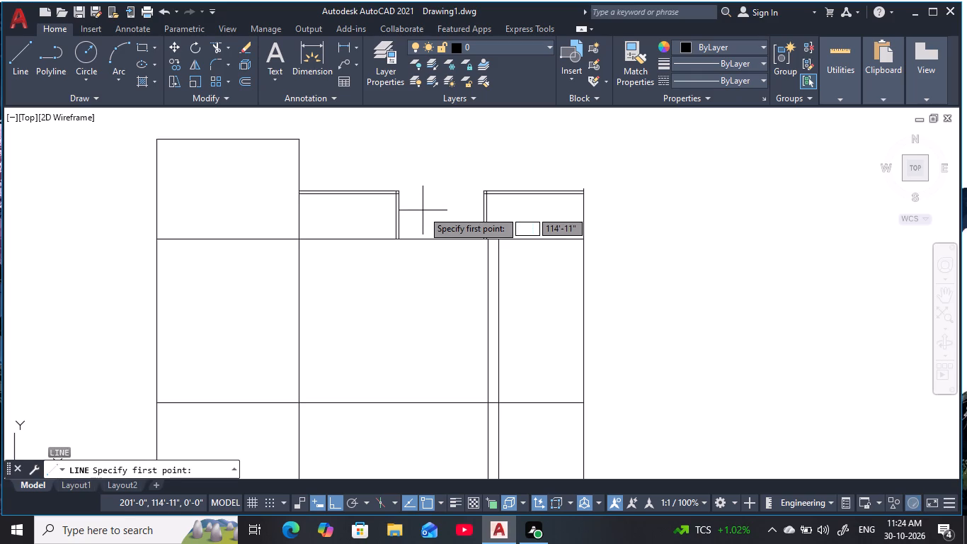
scroll(411, 206, up, 2)
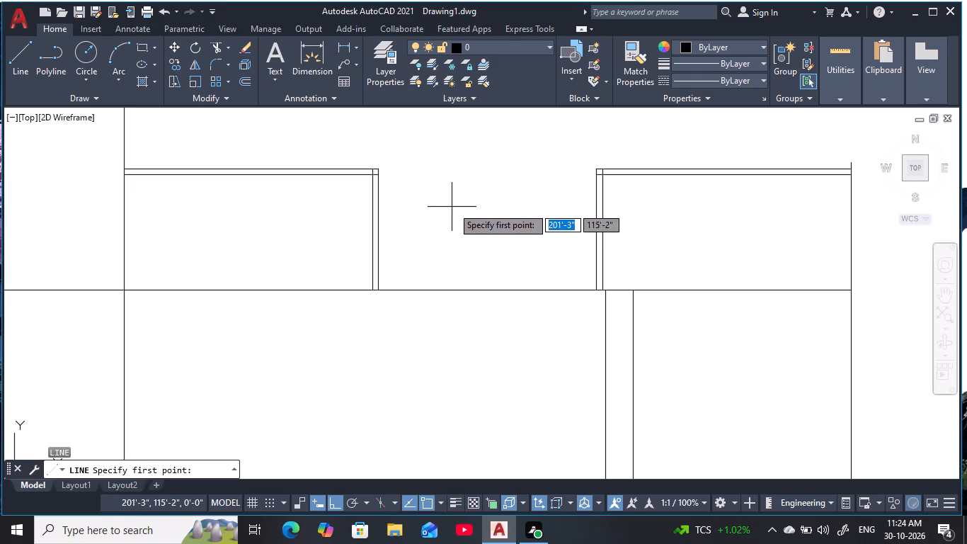
middle_drag(454, 207, 421, 215)
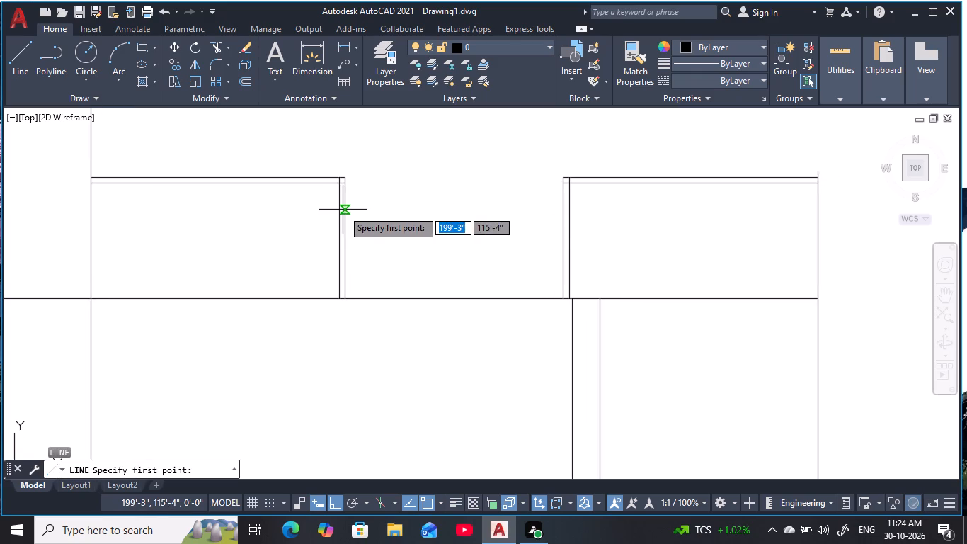
click(346, 210)
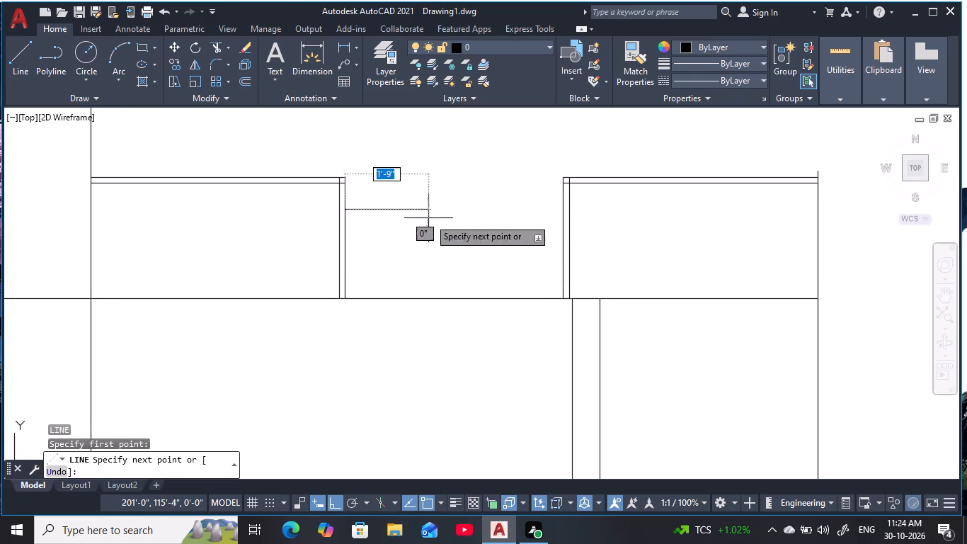
click(563, 209)
key(Escape)
key(Escape)
key(Escape)
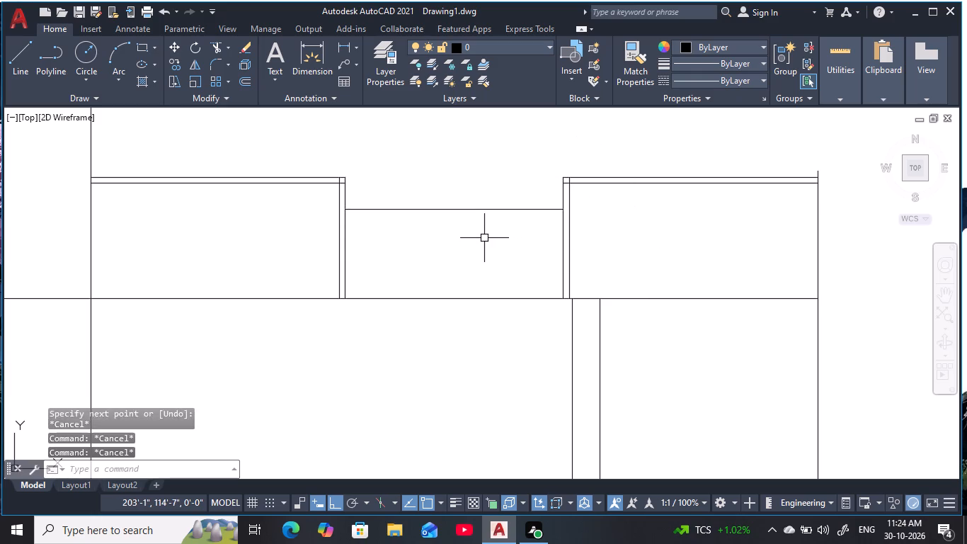
key(Escape)
key(Escape)
key(Escape)
key(Escape)
key(Escape)
key(Escape)
key(Escape)
key(Escape)
key(Escape)
key(Escape)
key(Escape)
key(Escape)
key(Escape)
key(Escape)
key(Escape)
key(Escape)
Offset the horizontal line across the top opening 2" downward.
text(o 3)
key(BackSpace)
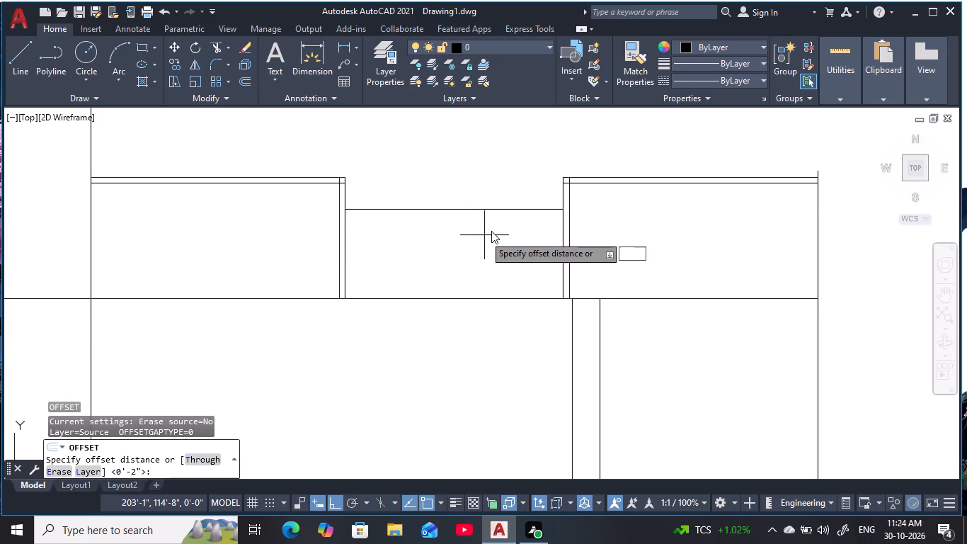
text(2)
key(space)
click(490, 211)
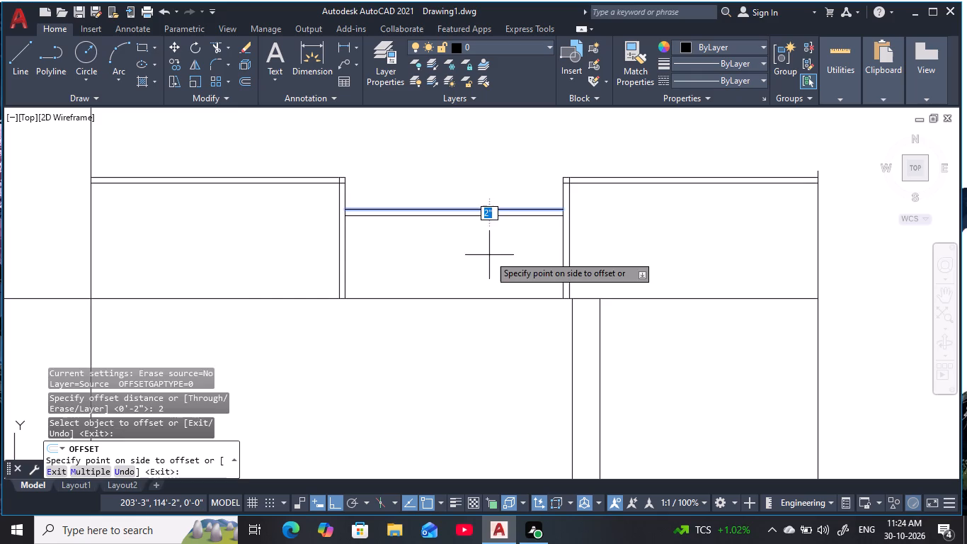
click(488, 256)
key(Escape)
key(Escape)
key(Escape)
key(Escape)
key(Escape)
key(Escape)
key(Escape)
key(Escape)
key(Escape)
key(Escape)
key(Escape)
key(Escape)
key(Escape)
key(Escape)
key(Escape)
key(Escape)
key(Escape)
key(Escape)
key(Escape)
key(Escape)
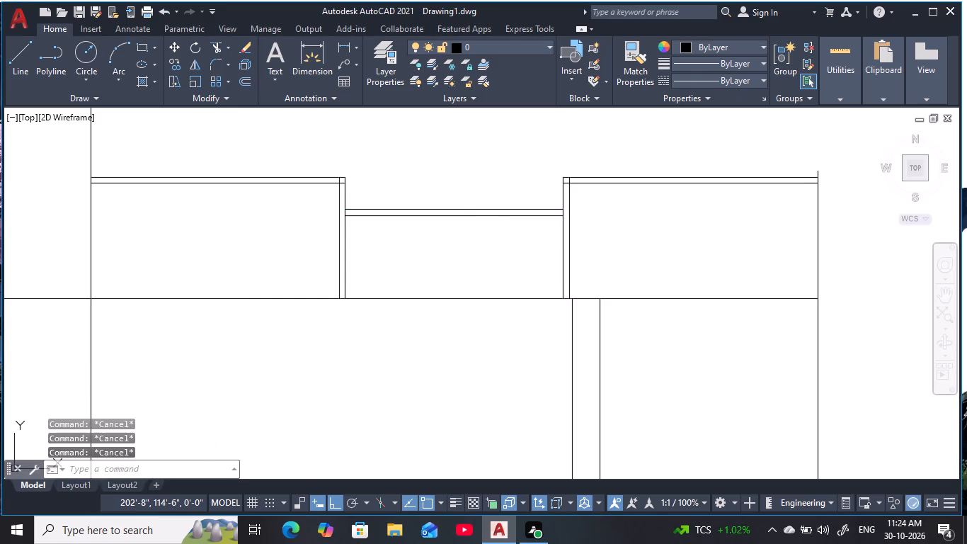
Draw a vertical line about 3' long down through the midpoint of the top opening, starting level with the flanking boxes' tops.
text(l)
key(space)
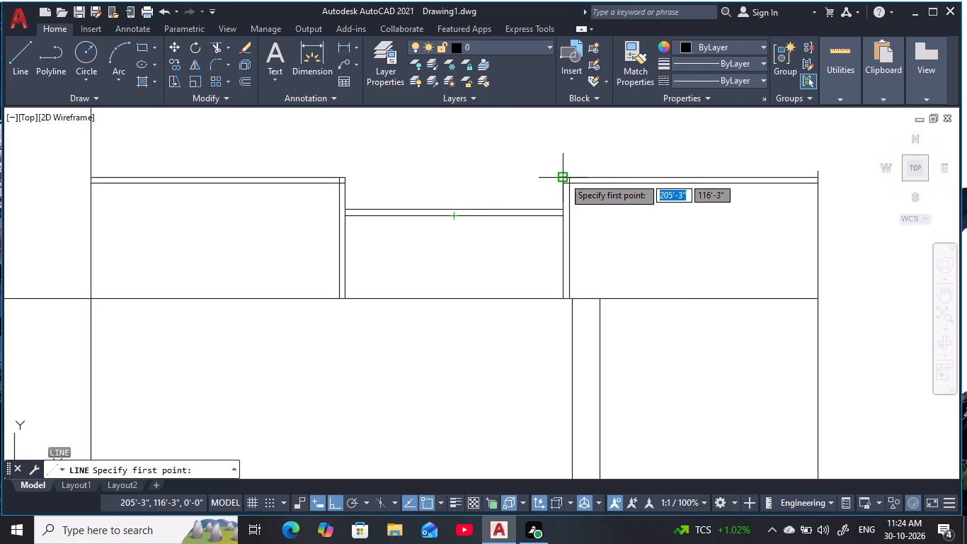
click(452, 178)
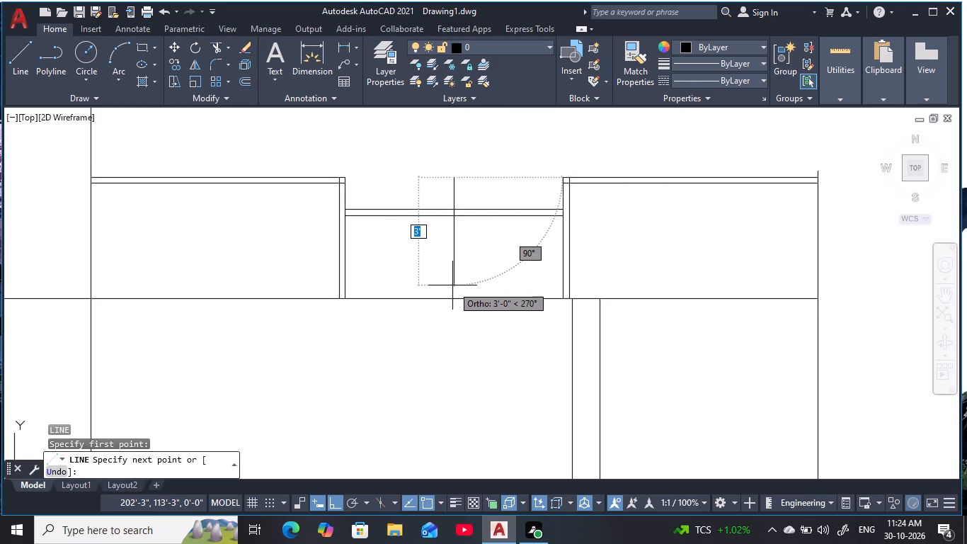
click(452, 285)
key(Escape)
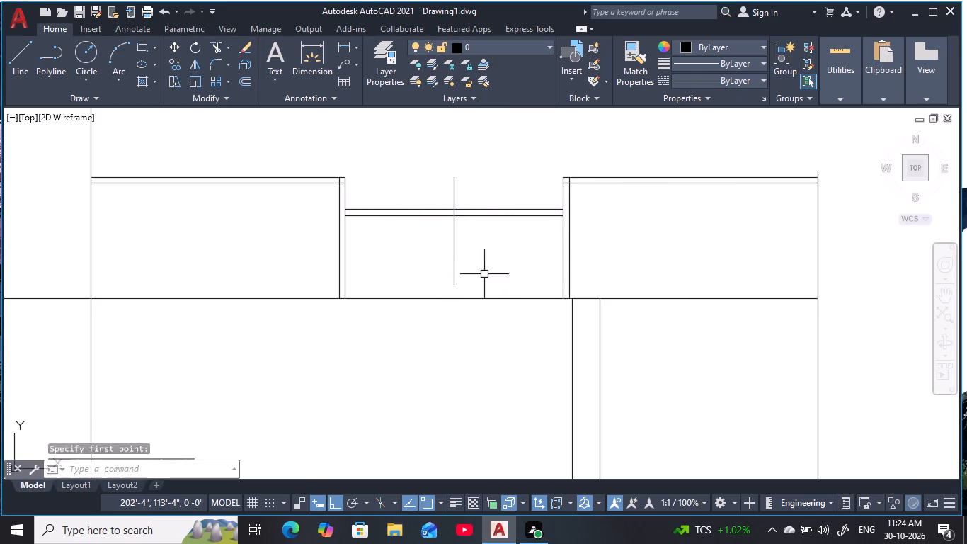
key(Escape)
key(Escape)
key(Escape)
key(Escape)
key(Escape)
key(Escape)
key(Escape)
key(Escape)
key(Escape)
key(Escape)
key(Escape)
key(Escape)
key(Escape)
key(Escape)
key(Escape)
key(Escape)
key(Escape)
key(Escape)
key(Escape)
key(Escape)
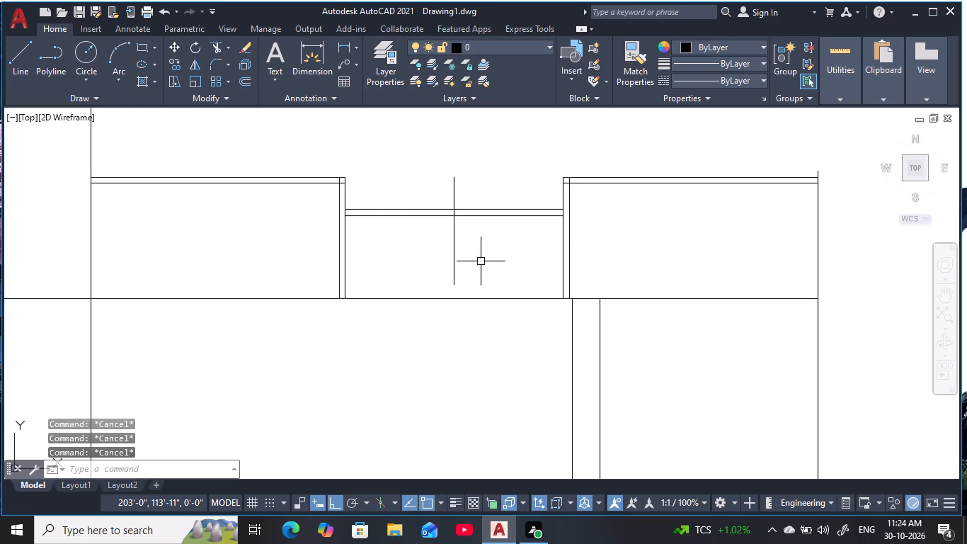
Offset the opening's vertical centre line 2" to its right.
text(o 2)
key(space)
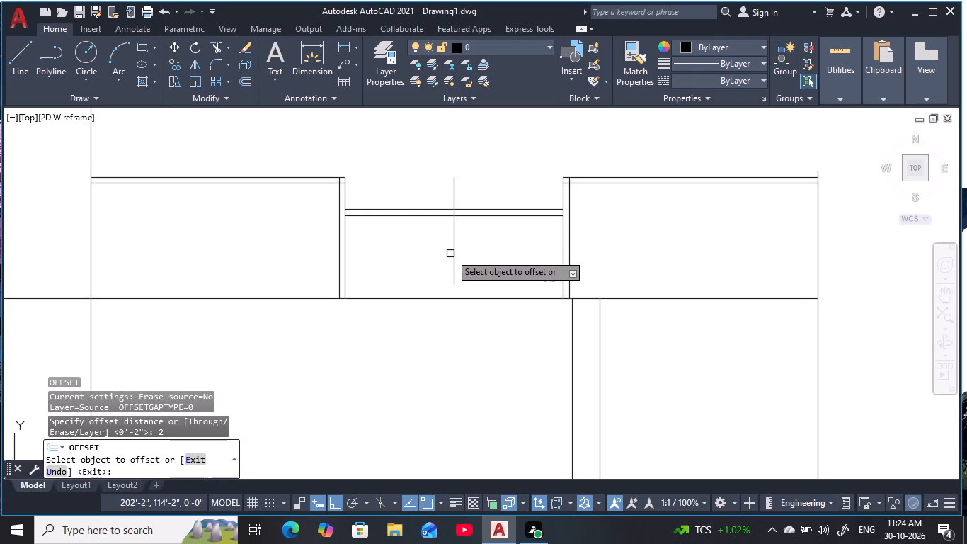
click(454, 256)
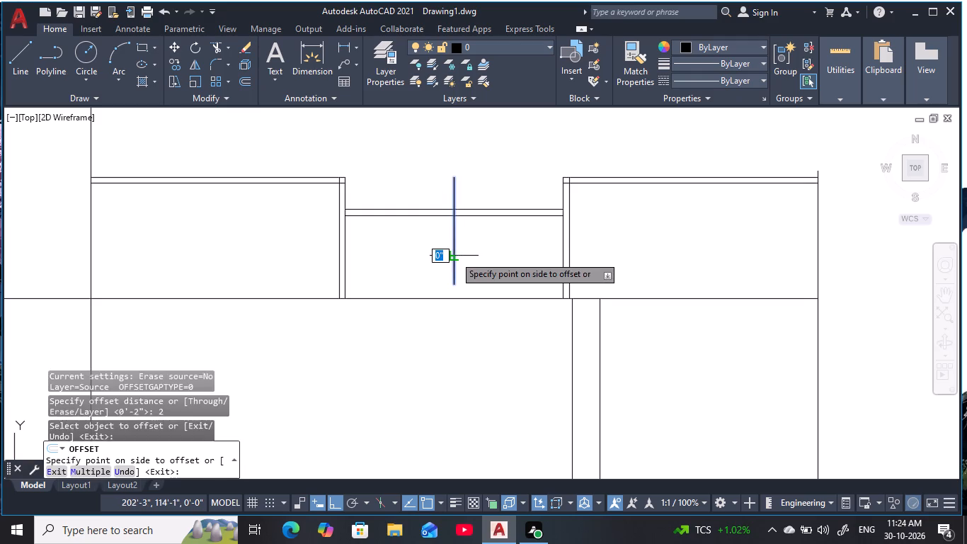
click(471, 256)
key(Escape)
key(Escape)
key(Escape)
key(Escape)
key(Escape)
key(Escape)
key(Escape)
key(Escape)
key(Escape)
key(Escape)
key(Escape)
key(Escape)
key(Escape)
key(Escape)
key(Escape)
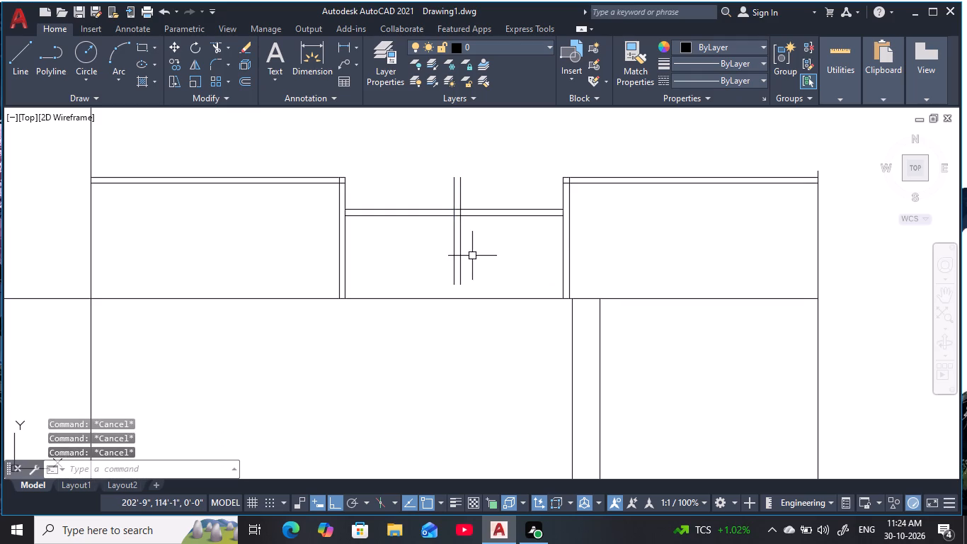
Offset the right-hand line of the central vertical pair 3" further right.
text(o)
key(space)
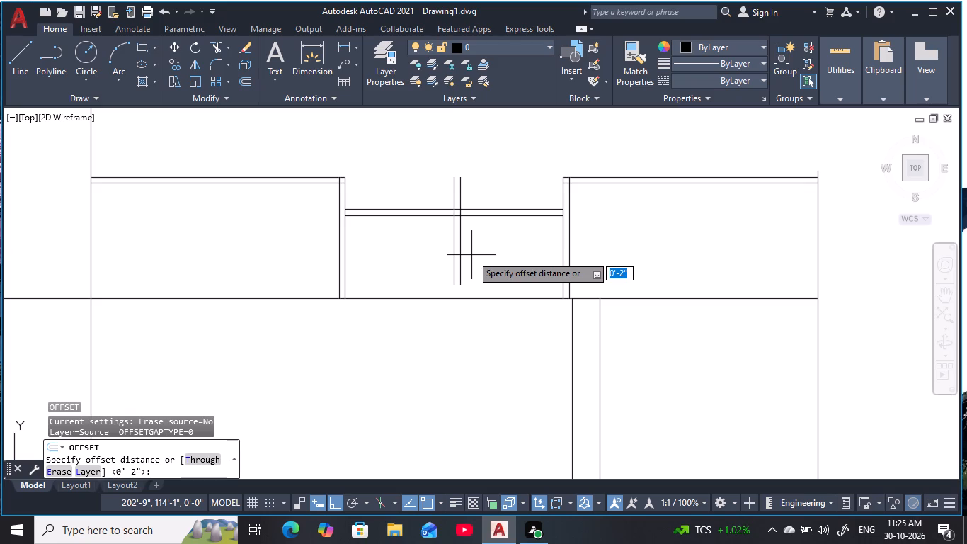
text(3)
key(space)
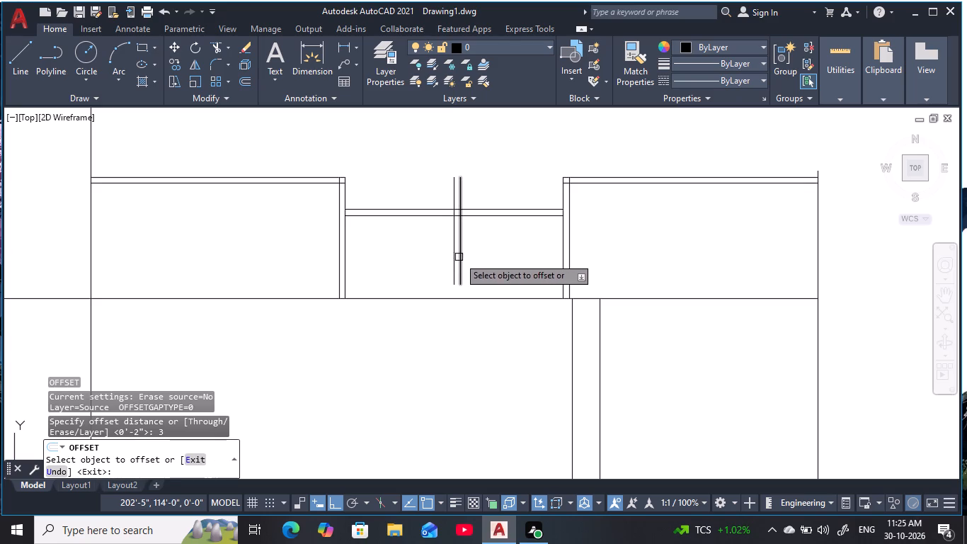
click(460, 258)
click(479, 254)
key(Escape)
key(Escape)
key(Escape)
key(Escape)
key(Escape)
key(Escape)
key(Escape)
key(Escape)
key(Escape)
key(Escape)
key(Escape)
key(Escape)
key(Escape)
key(Escape)
key(Escape)
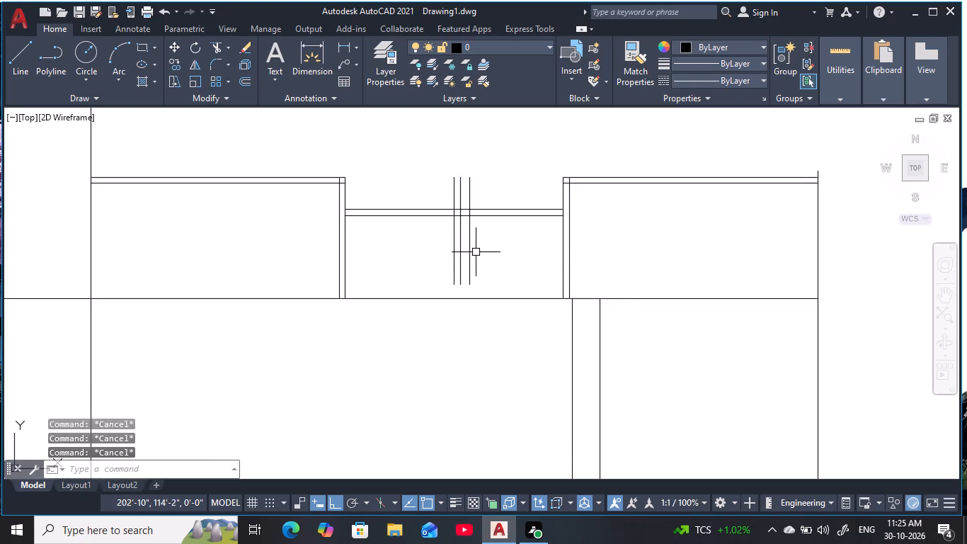
Offset the rightmost of the three central vertical lines 2" to its right.
text(o 2)
key(space)
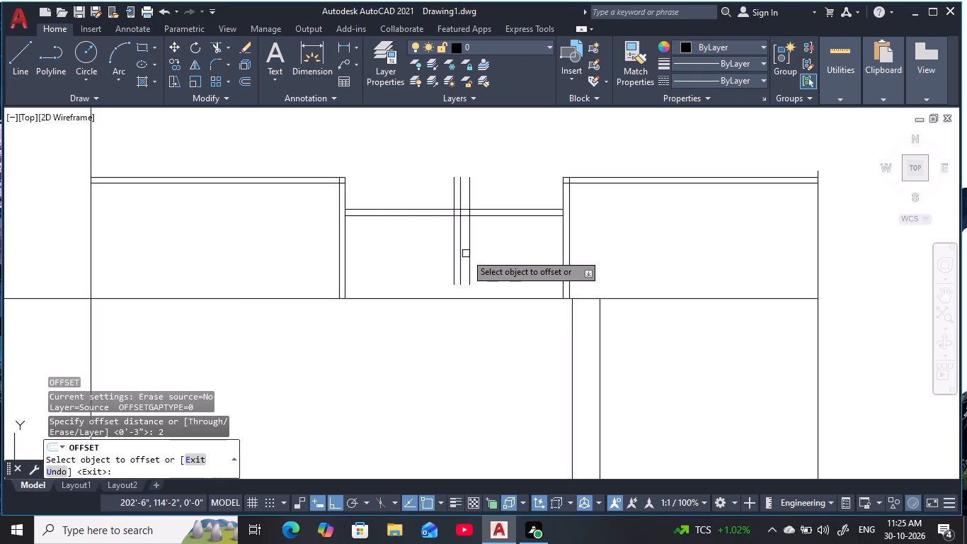
click(469, 256)
click(493, 251)
key(Escape)
key(Escape)
key(Escape)
key(Escape)
key(Escape)
key(Escape)
key(Escape)
key(Escape)
key(Escape)
key(Escape)
key(Escape)
key(Escape)
key(Escape)
key(Escape)
key(Escape)
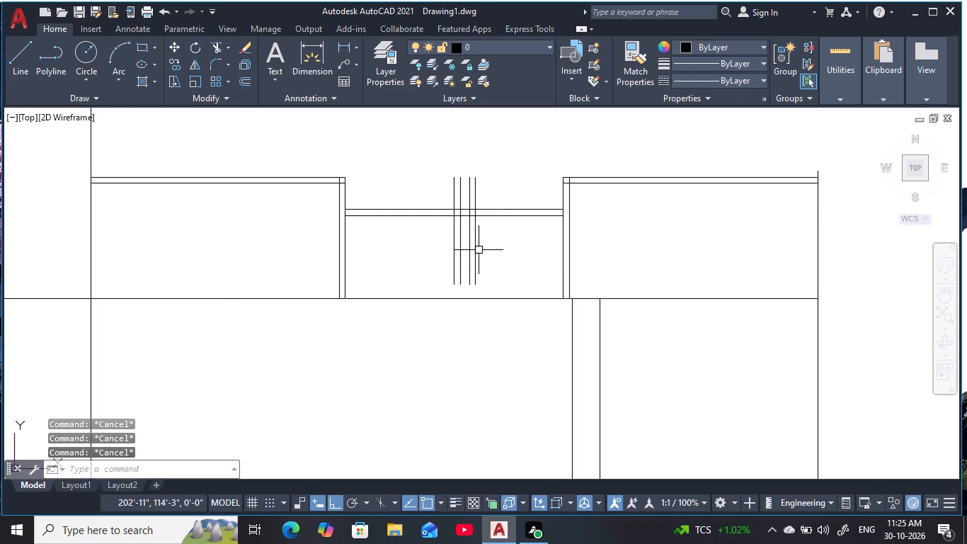
Offset the leftmost of the central vertical lines in the top opening 3" to its left.
text(o 3)
key(space)
click(451, 256)
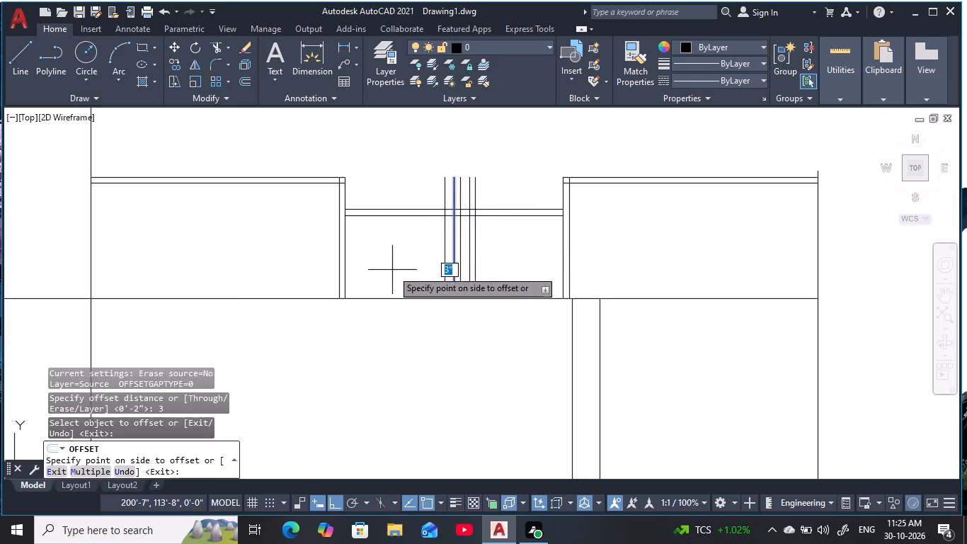
click(392, 270)
key(Escape)
key(Escape)
key(Escape)
key(Escape)
key(Escape)
key(Escape)
key(Escape)
key(Escape)
key(Escape)
key(Escape)
key(Escape)
key(Escape)
key(Escape)
key(Escape)
key(Escape)
key(Escape)
key(Escape)
key(Escape)
key(Escape)
key(Escape)
Offset the newly leftmost central vertical line 2" further left, forming a third pair of bar lines.
text(o 2)
key(space)
click(443, 256)
click(407, 262)
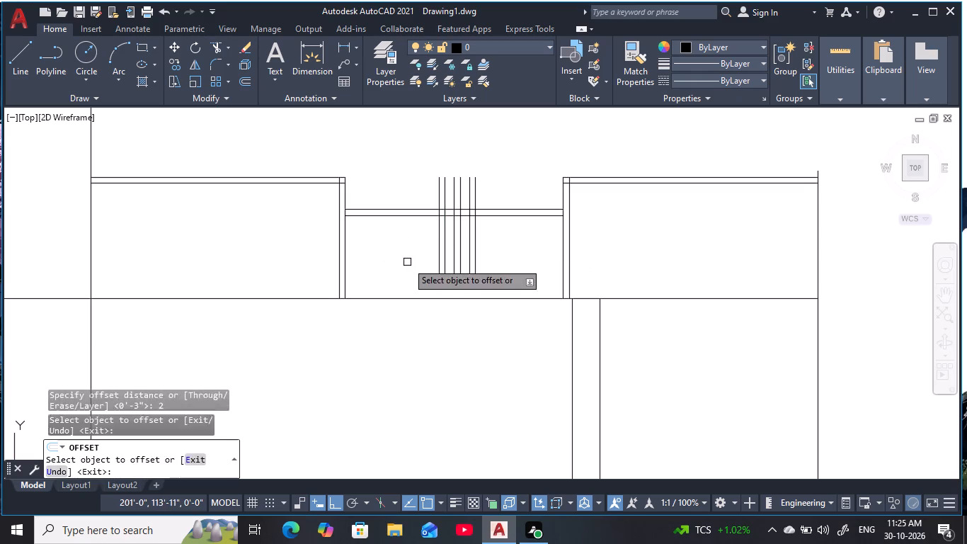
key(Escape)
key(Escape)
key(Escape)
key(Escape)
key(Escape)
key(Escape)
key(Escape)
key(Escape)
key(Escape)
key(Escape)
key(Escape)
key(Escape)
key(Escape)
key(Escape)
key(Escape)
key(Escape)
key(Escape)
Close the top ends of the three vertical line pairs with 2" horizontal lines between their endpoints.
text(l)
key(space)
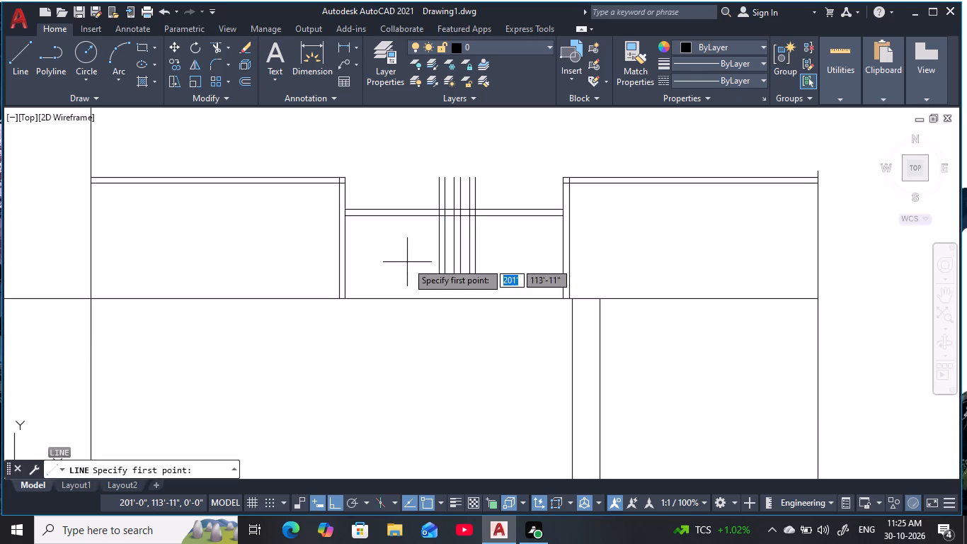
scroll(455, 179, up, 2)
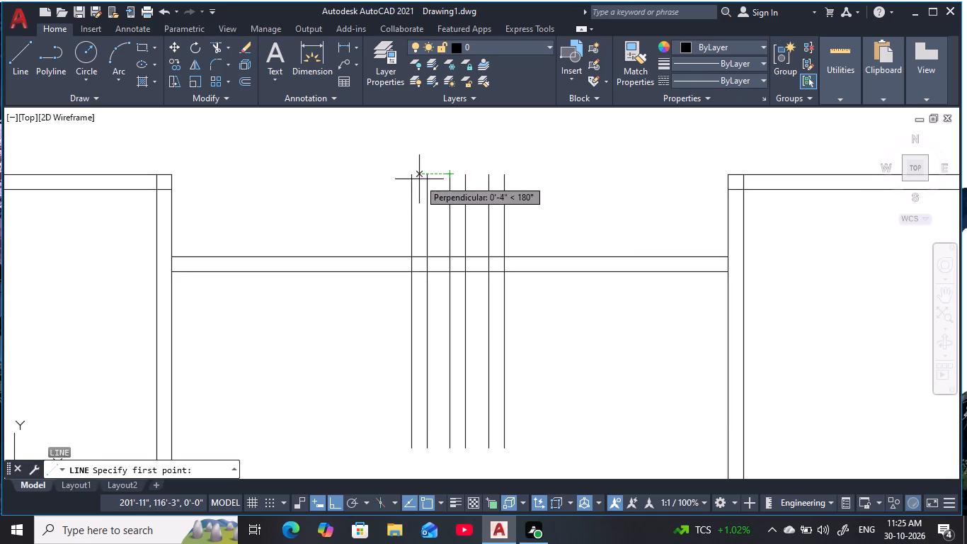
click(412, 176)
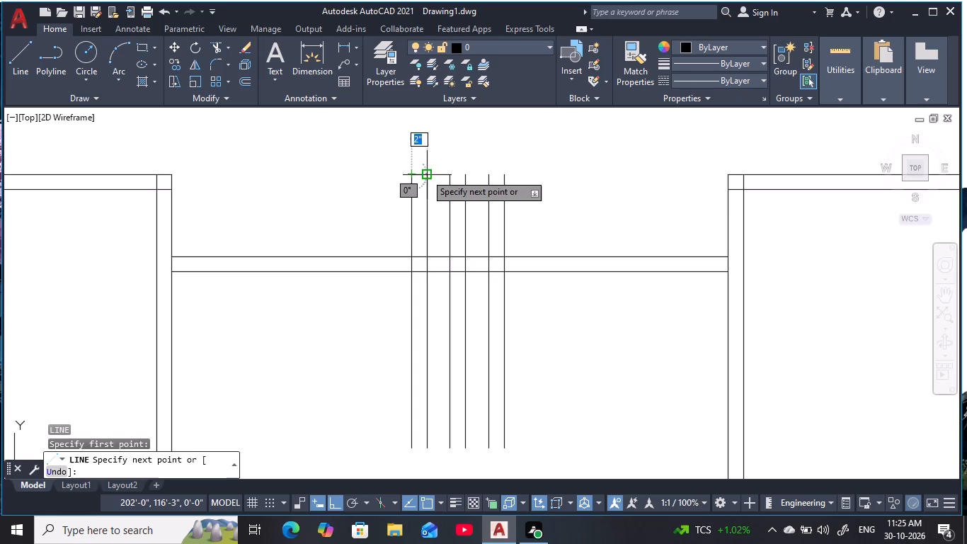
click(425, 174)
key(Escape)
key(Escape)
key(Escape)
key(Escape)
key(Escape)
key(Escape)
key(Escape)
key(Escape)
key(Escape)
key(Escape)
key(Escape)
key(space)
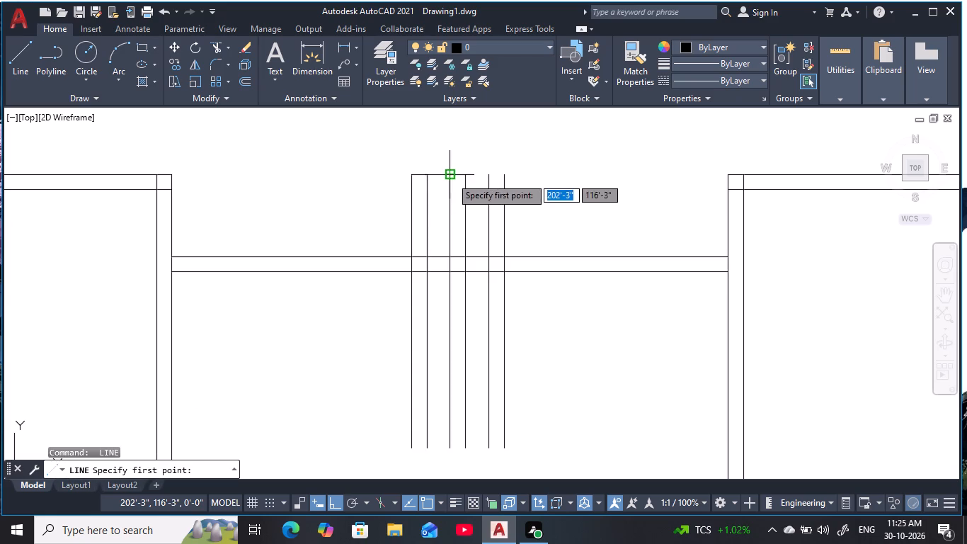
click(451, 177)
click(468, 177)
key(Escape)
key(space)
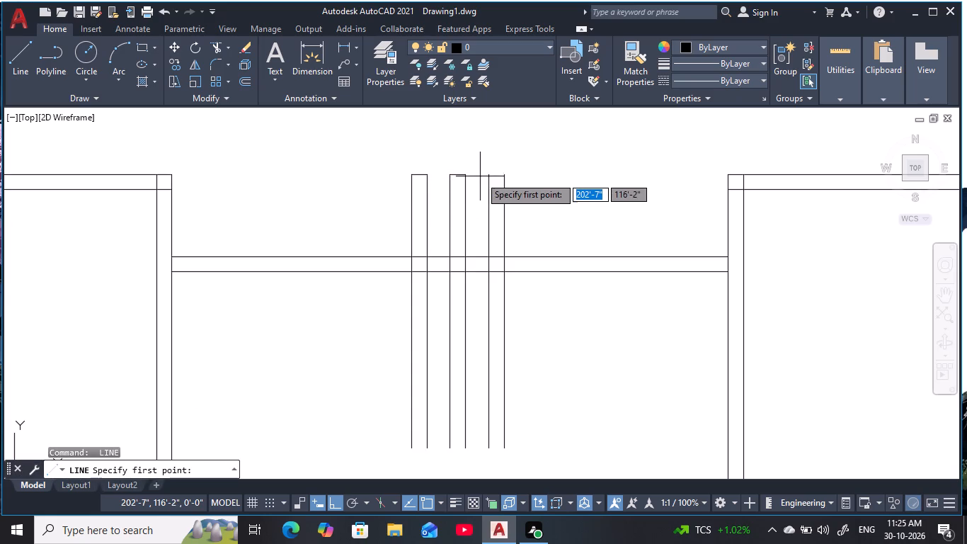
click(488, 175)
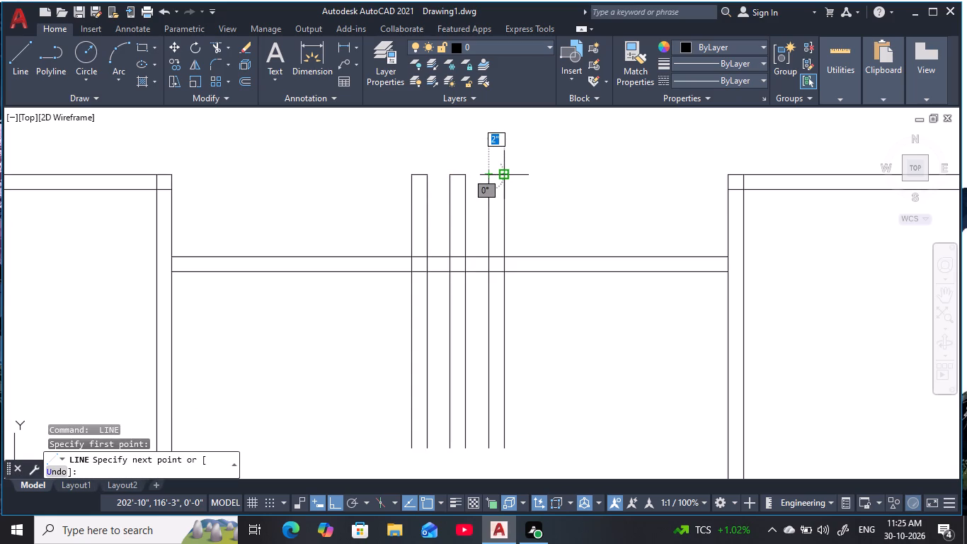
scroll(503, 175, up, 4)
click(514, 171)
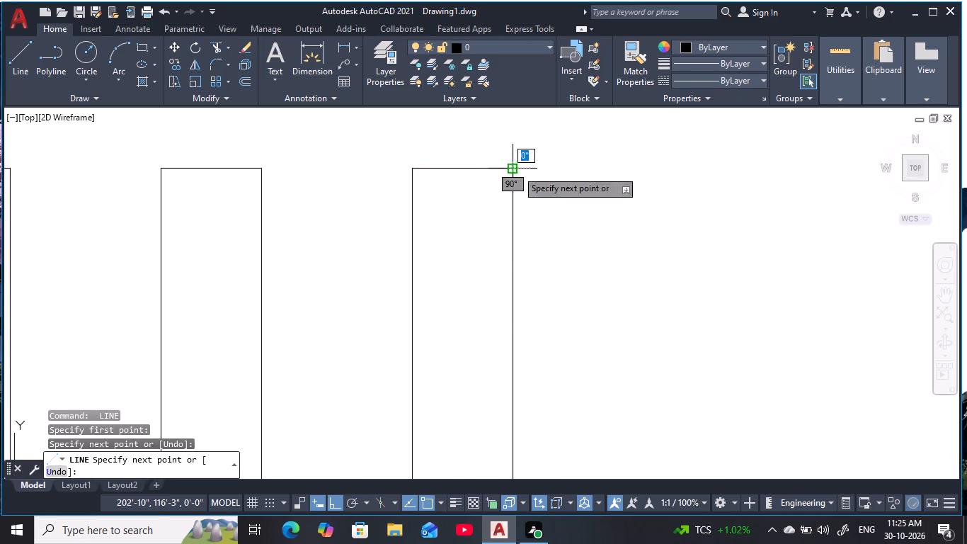
key(Escape)
scroll(457, 220, down, 3)
key(Escape)
middle_drag(469, 215, 514, 154)
scroll(519, 150, down, 1)
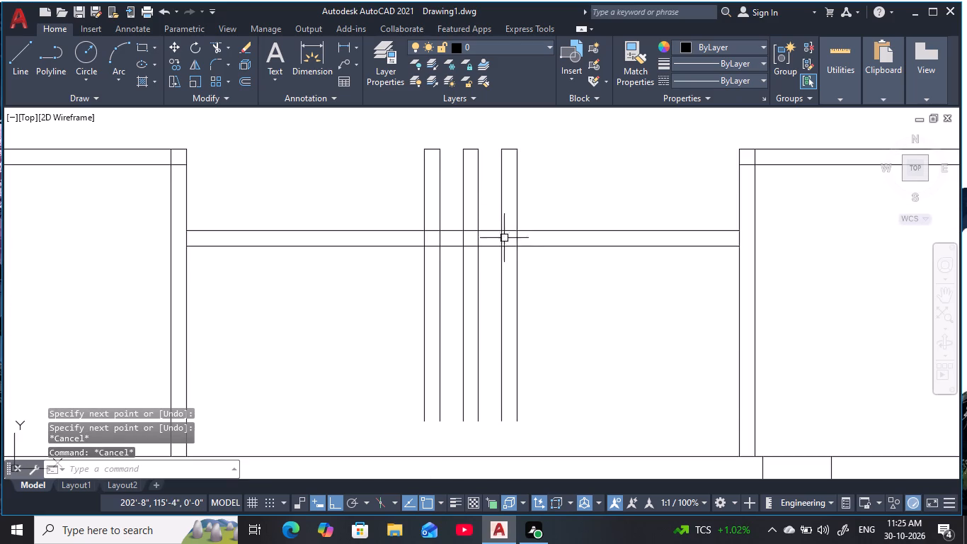
middle_drag(524, 273, 522, 246)
key(Escape)
key(Escape)
key(Escape)
key(Escape)
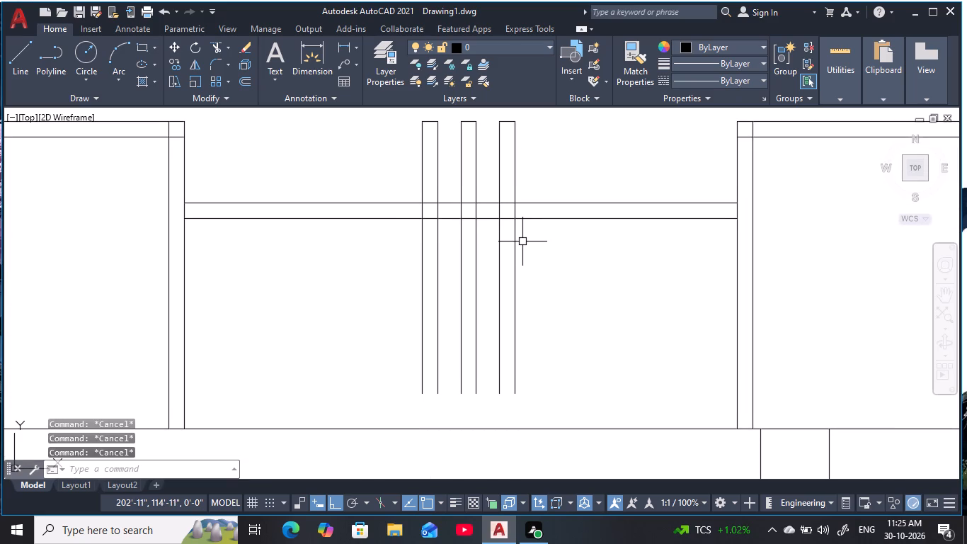
Close the bottom ends of the three vertical bars with 2" horizontal lines between their endpoints.
key(l)
key(space)
middle_drag(526, 303, 513, 246)
scroll(502, 326, up, 2)
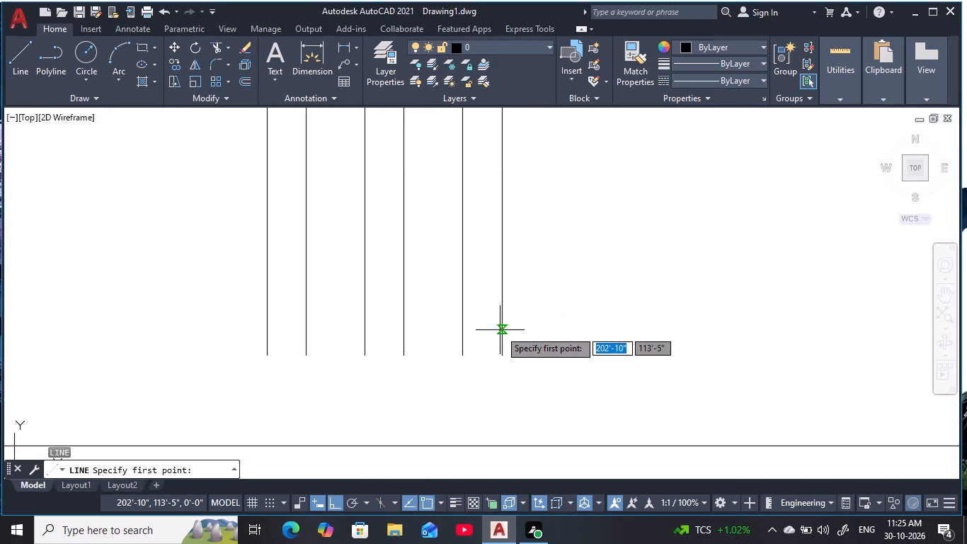
click(501, 353)
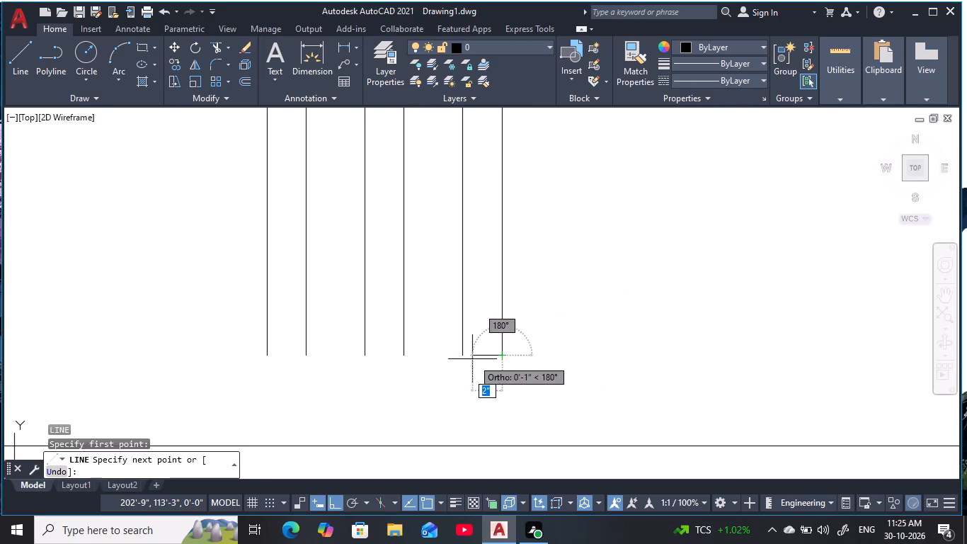
click(462, 359)
key(Escape)
key(Escape)
key(Escape)
key(Escape)
key(Escape)
key(Escape)
key(Escape)
key(Escape)
key(Escape)
key(Escape)
key(Escape)
key(Escape)
key(Escape)
key(Escape)
key(Escape)
key(Escape)
key(Escape)
key(Escape)
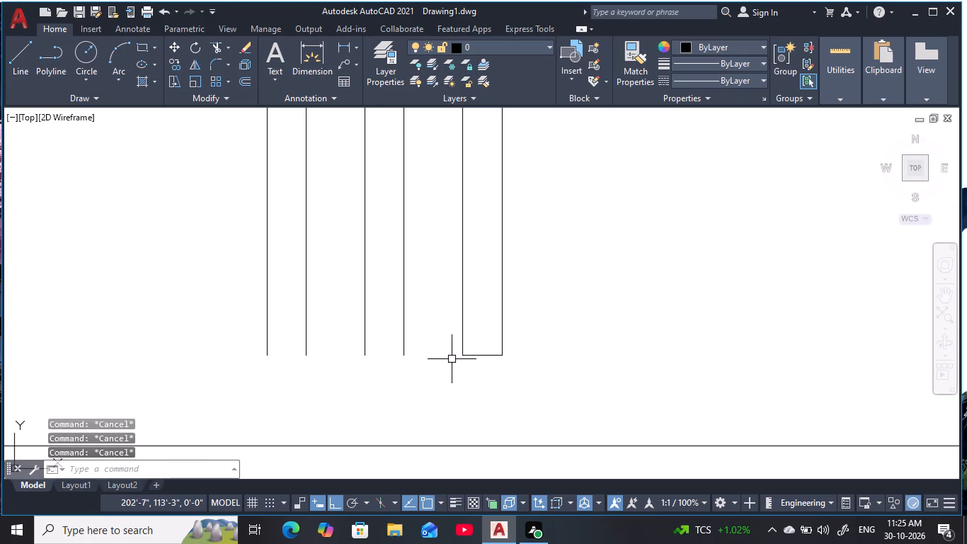
scroll(457, 358, up, 5)
scroll(553, 346, up, 1)
scroll(537, 346, down, 3)
scroll(531, 351, up, 1)
scroll(530, 351, down, 4)
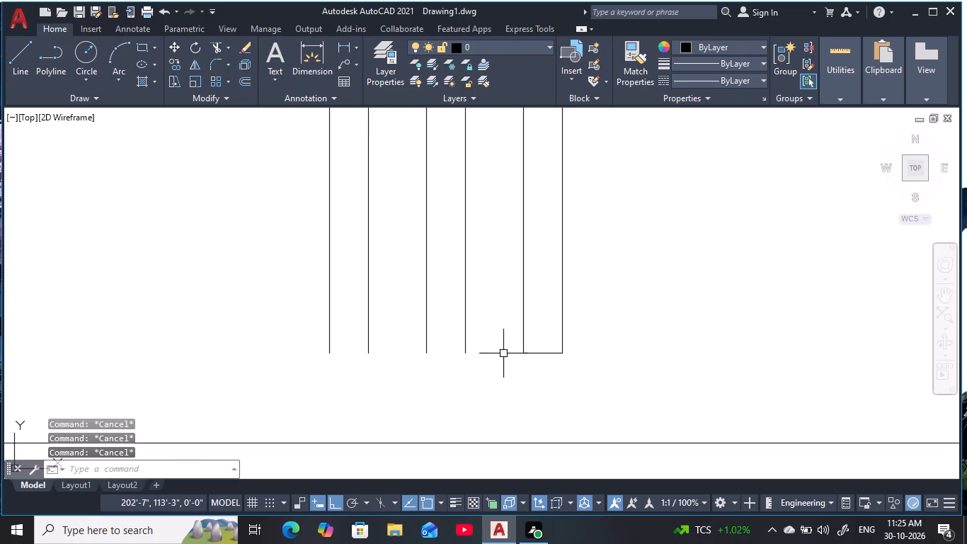
key(space)
click(464, 356)
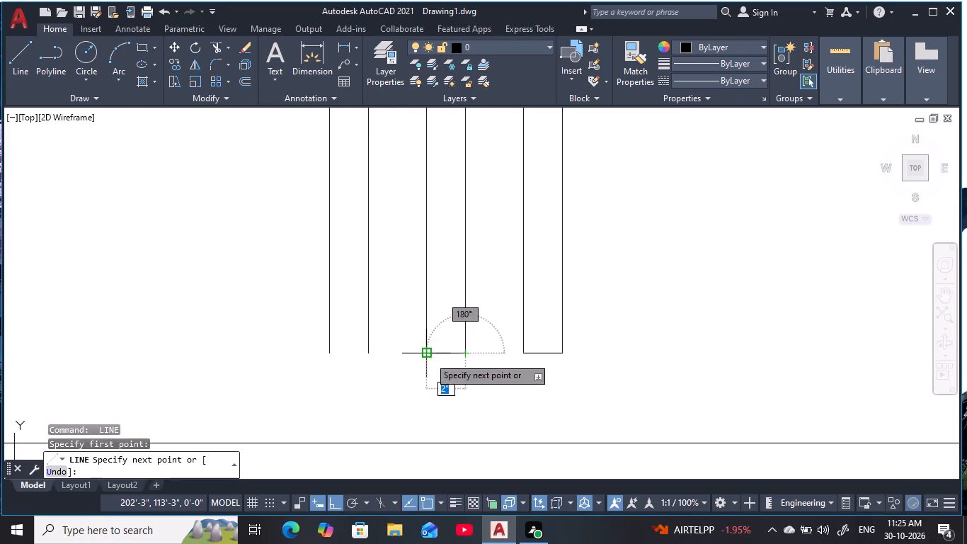
click(429, 357)
key(space)
key(space)
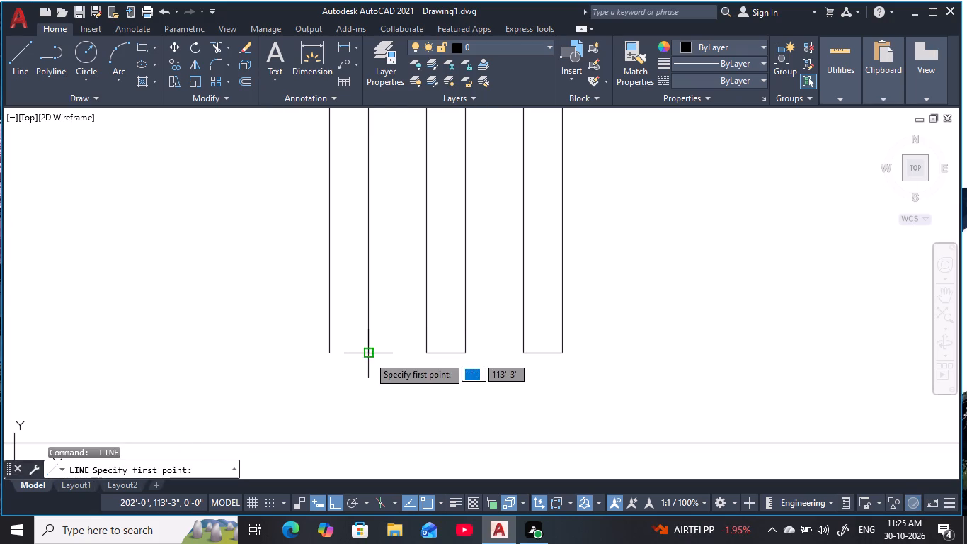
click(368, 356)
click(331, 356)
key(Escape)
key(Escape)
scroll(376, 318, down, 2)
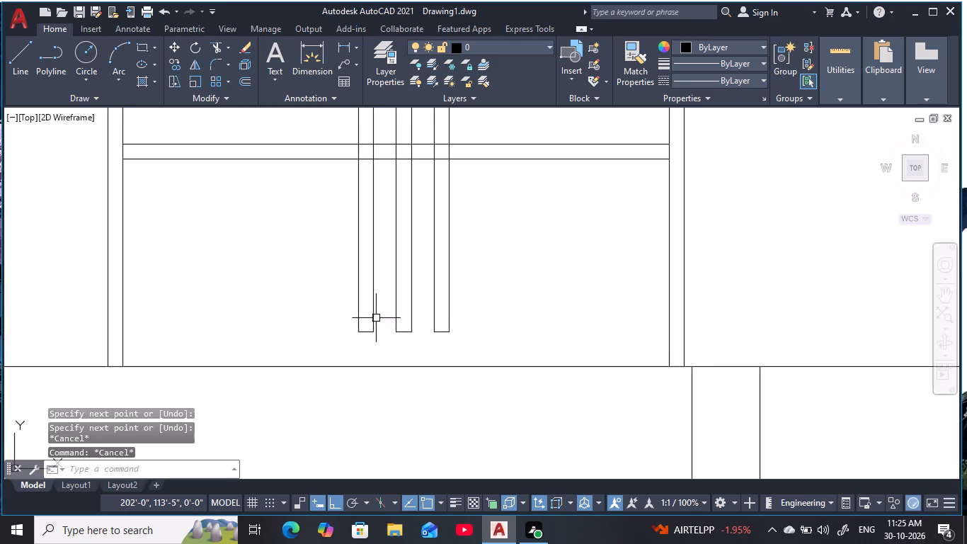
middle_drag(387, 333, 389, 346)
key(Escape)
key(Escape)
middle_drag(398, 265, 398, 285)
key(Escape)
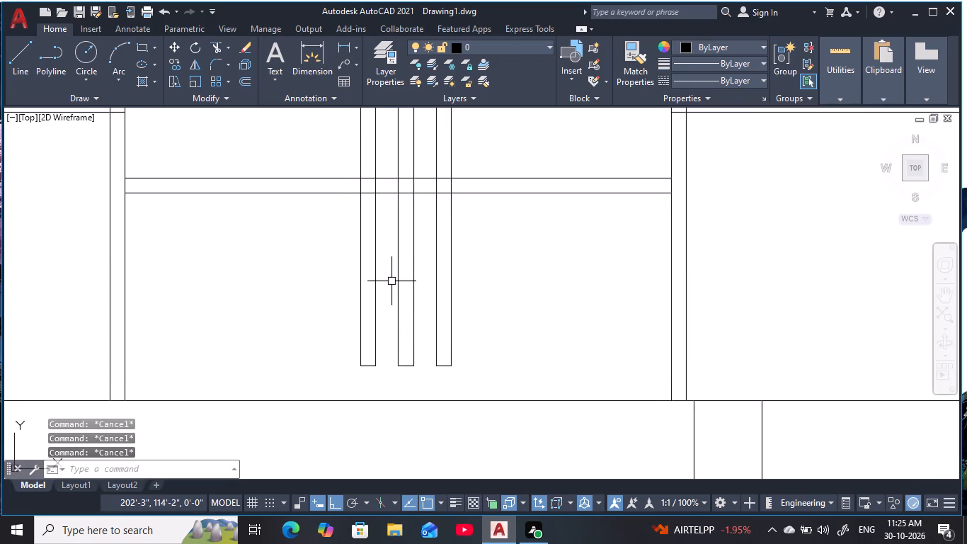
Trim away all line segments inside the three crossings where the vertical bars meet the opening's horizontal double line.
text(tr)
key(space)
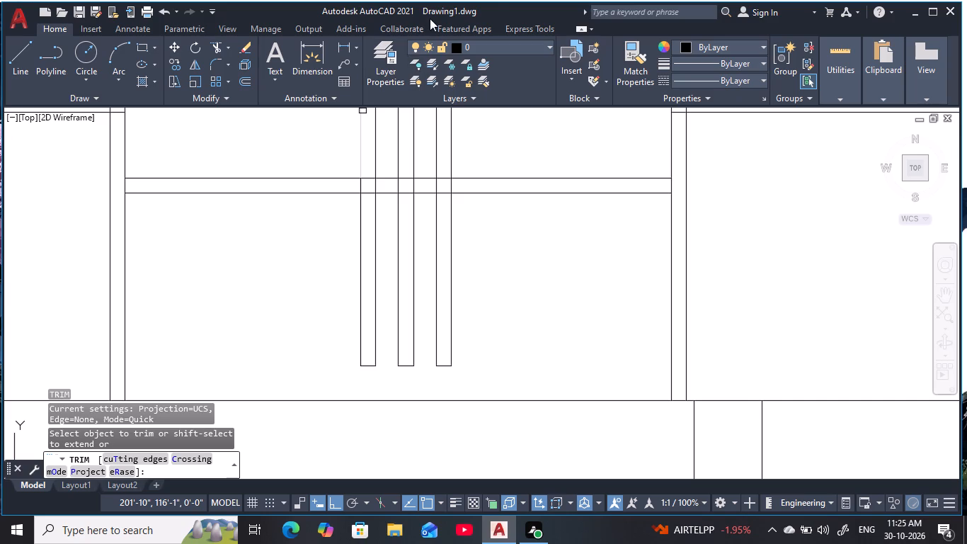
middle_drag(417, 192, 428, 278)
scroll(418, 271, up, 3)
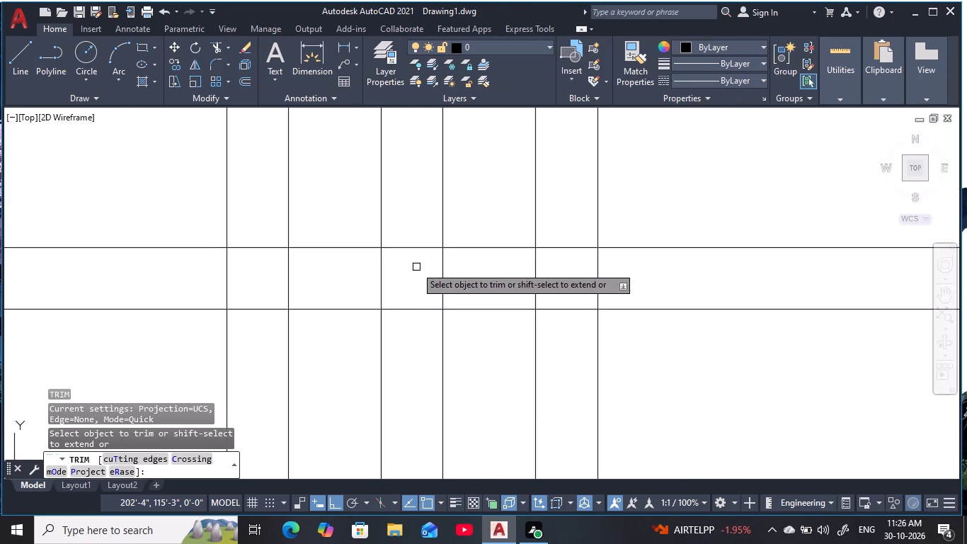
drag(423, 237, 408, 326)
drag(462, 272, 350, 276)
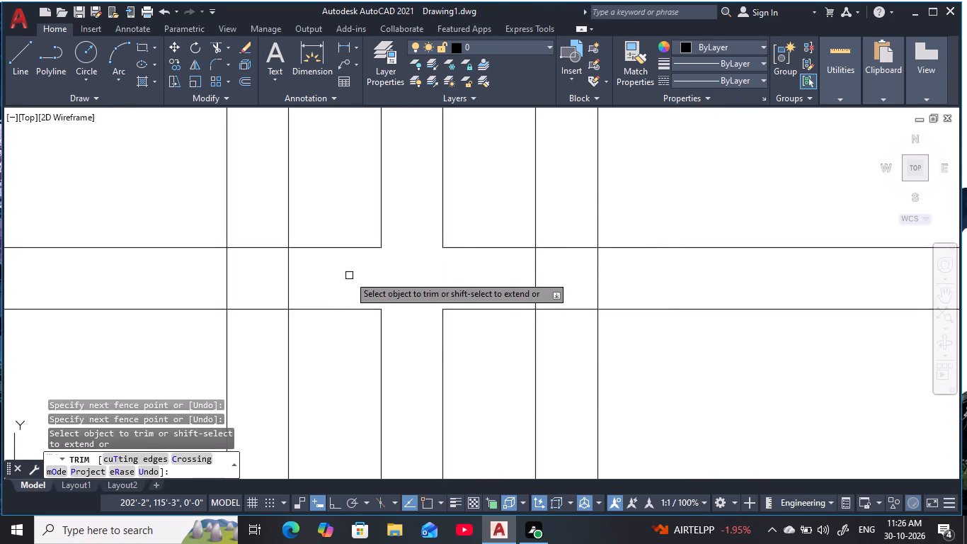
drag(332, 278, 212, 278)
drag(246, 228, 238, 350)
drag(560, 229, 571, 324)
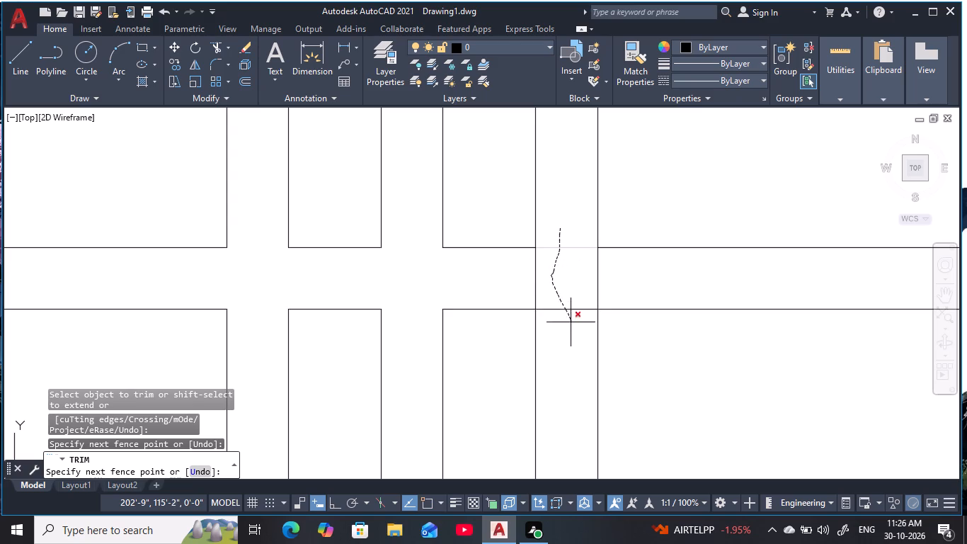
drag(571, 324, 574, 346)
drag(622, 265, 508, 271)
scroll(536, 264, down, 2)
middle_drag(536, 271, 544, 277)
scroll(599, 256, down, 2)
middle_drag(617, 227, 616, 246)
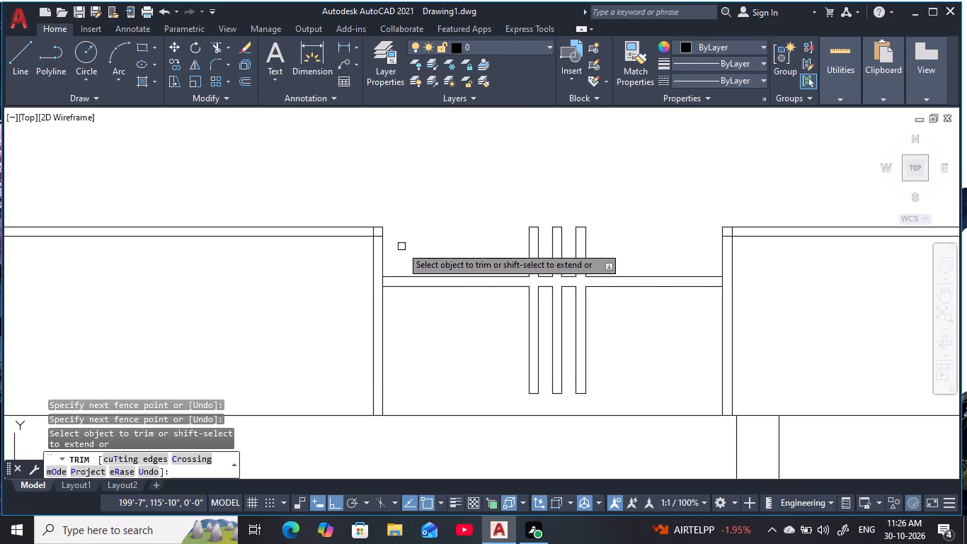
key(Escape)
key(Escape)
key(Escape)
key(Escape)
key(Escape)
key(Escape)
key(Escape)
key(Escape)
key(Escape)
key(Escape)
key(Escape)
key(Escape)
key(Escape)
key(Escape)
key(Escape)
key(Escape)
key(Escape)
key(Escape)
scroll(315, 283, down, 2)
middle_drag(312, 284, 370, 287)
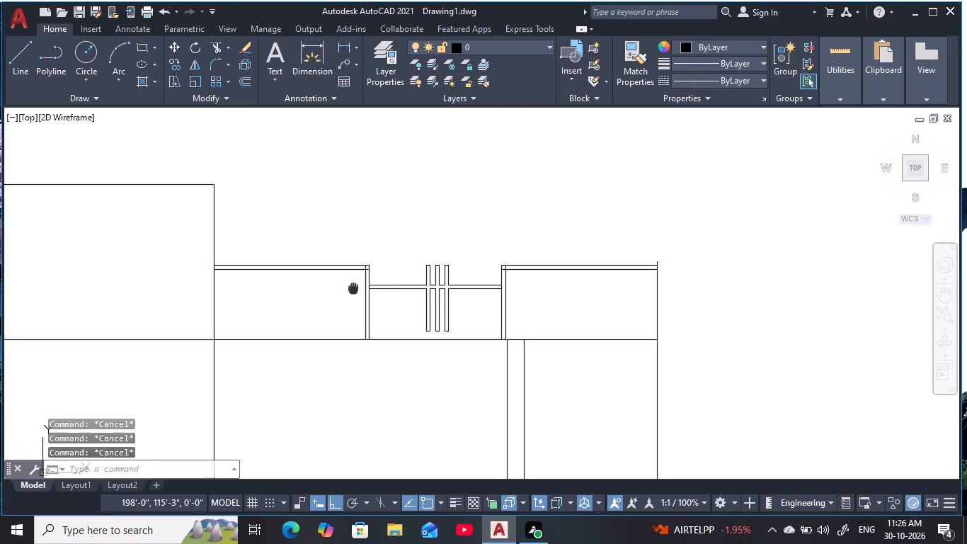
Draw a 3'-2" vertical line down the left bay's left edge, from the inner top line's endpoint to the base line.
middle_drag(370, 287, 432, 285)
scroll(310, 313, up, 1)
middle_drag(314, 312, 256, 286)
key(Escape)
key(Escape)
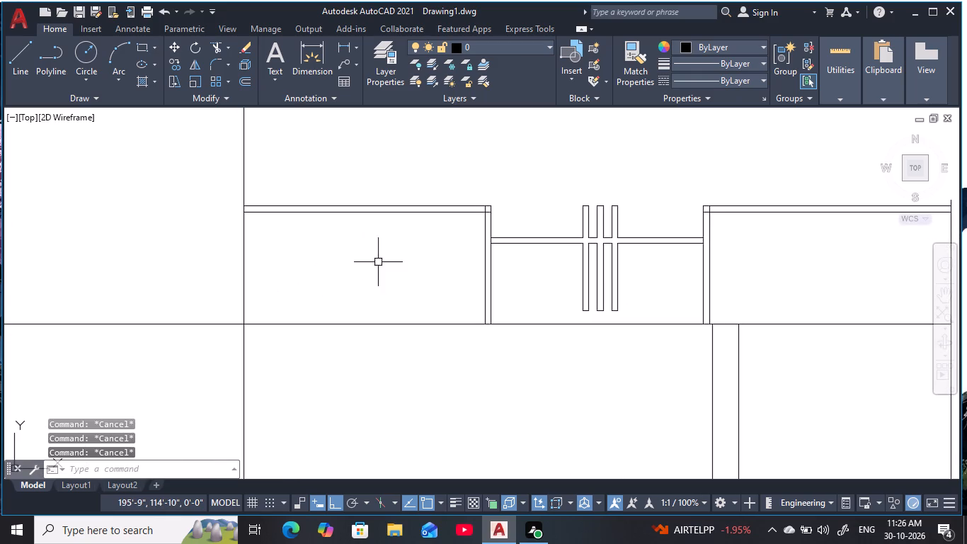
text(l)
key(space)
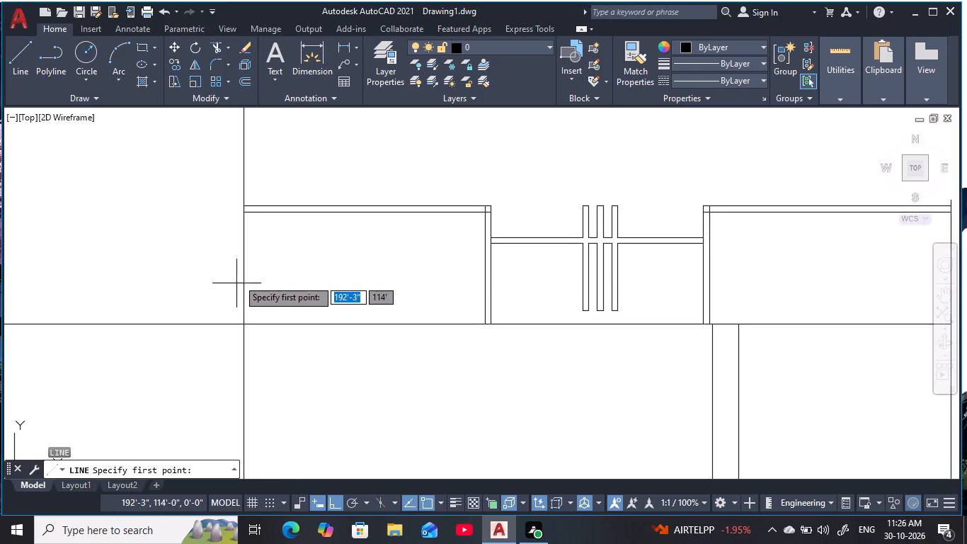
click(243, 212)
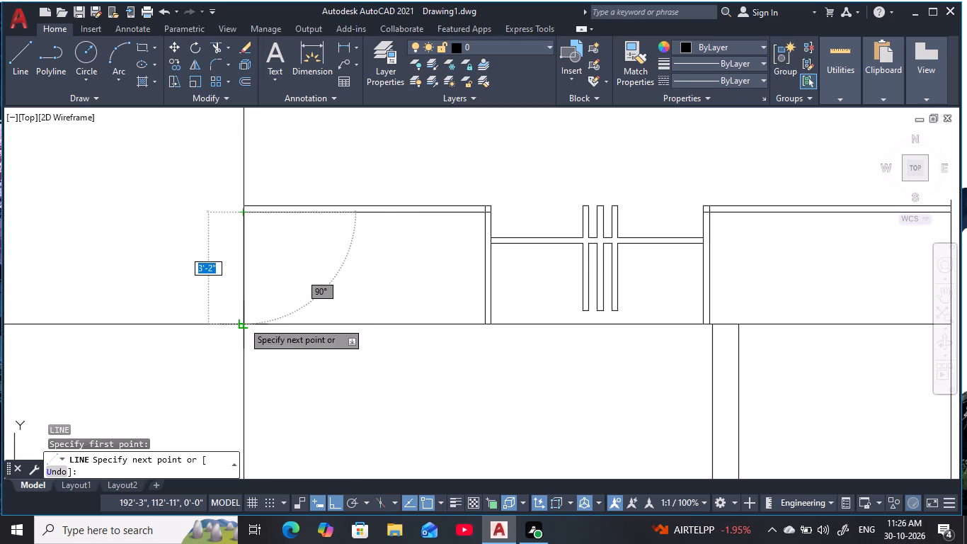
click(243, 322)
key(Escape)
key(Escape)
key(Escape)
key(Escape)
key(Escape)
key(Escape)
key(Escape)
key(Escape)
key(Escape)
key(Escape)
key(Escape)
key(Escape)
key(Escape)
key(Escape)
key(Escape)
key(Escape)
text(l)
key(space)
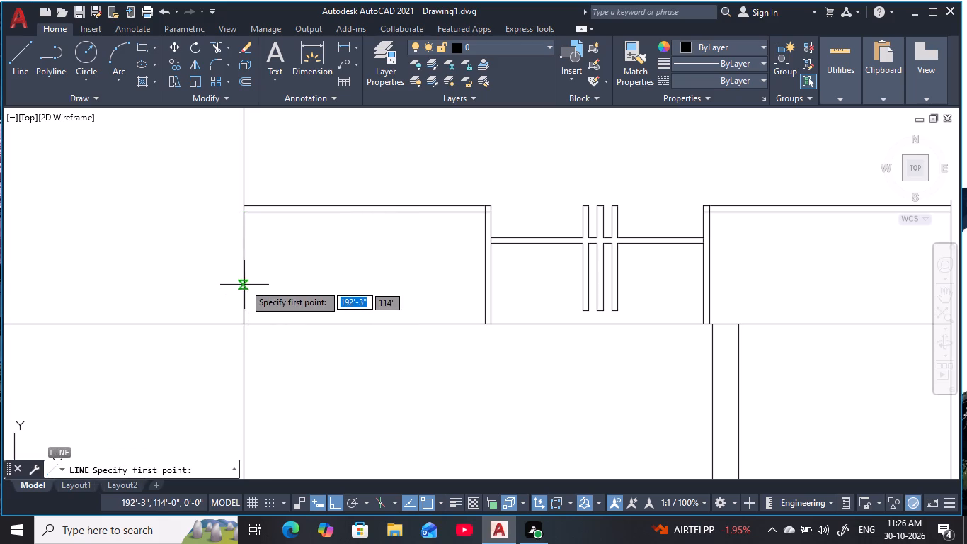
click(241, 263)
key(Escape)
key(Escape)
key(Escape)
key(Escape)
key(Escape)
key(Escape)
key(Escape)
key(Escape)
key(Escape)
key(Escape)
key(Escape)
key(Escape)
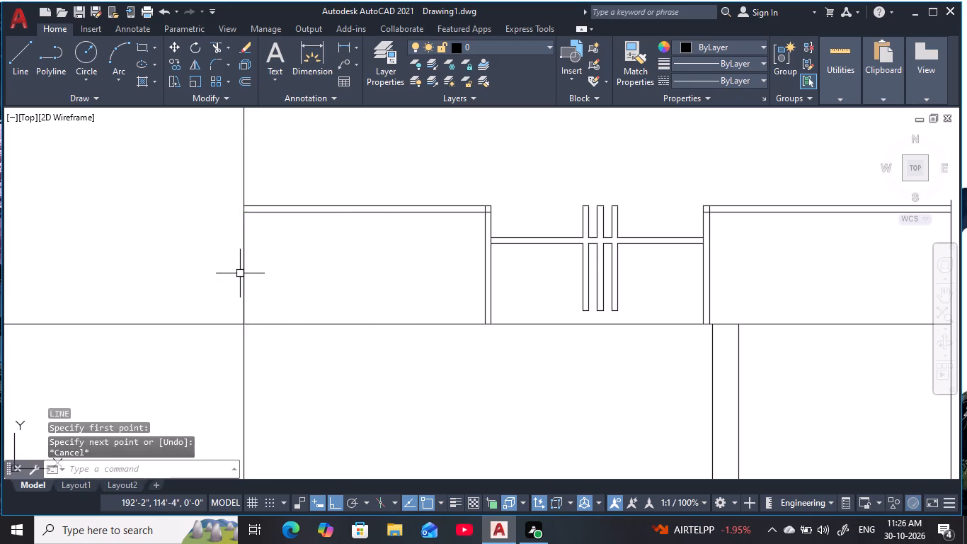
Draw a horizontal line about 3'-1" long into the left bay from the midpoint of its left edge line.
key(space)
click(243, 273)
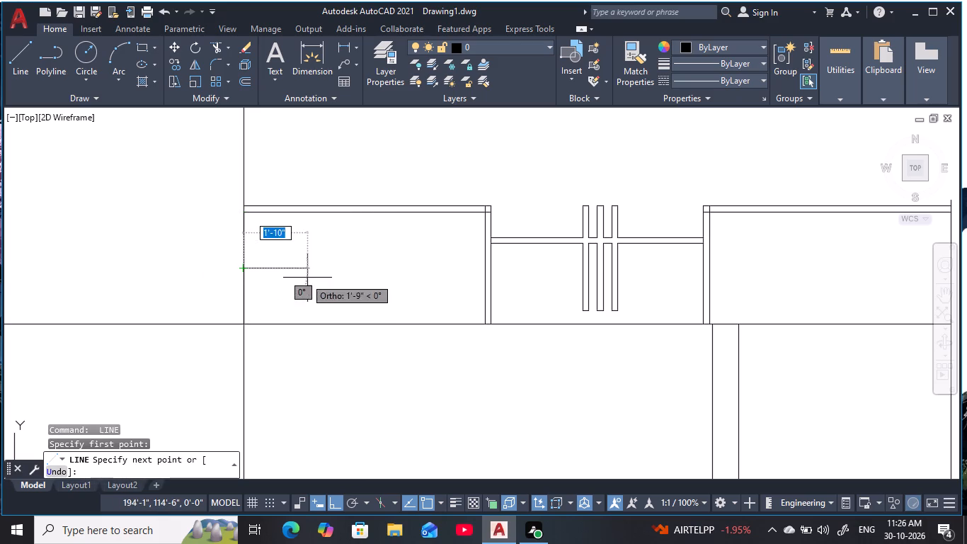
click(351, 271)
key(Escape)
key(Escape)
key(Escape)
key(Escape)
key(Escape)
key(Escape)
key(Escape)
key(Escape)
key(Escape)
key(Escape)
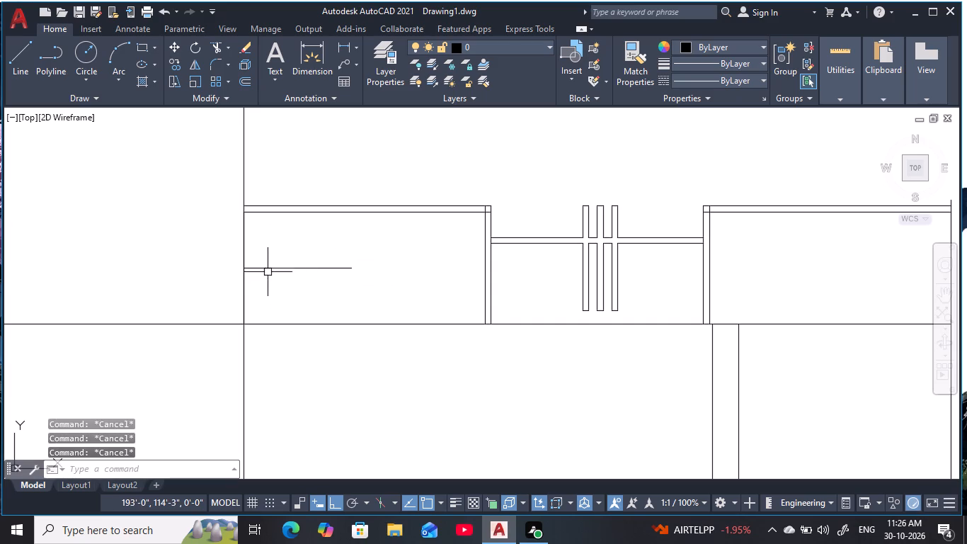
Offset the left bay's horizontal middle line 9" upward and 9" downward.
text(o)
key(space)
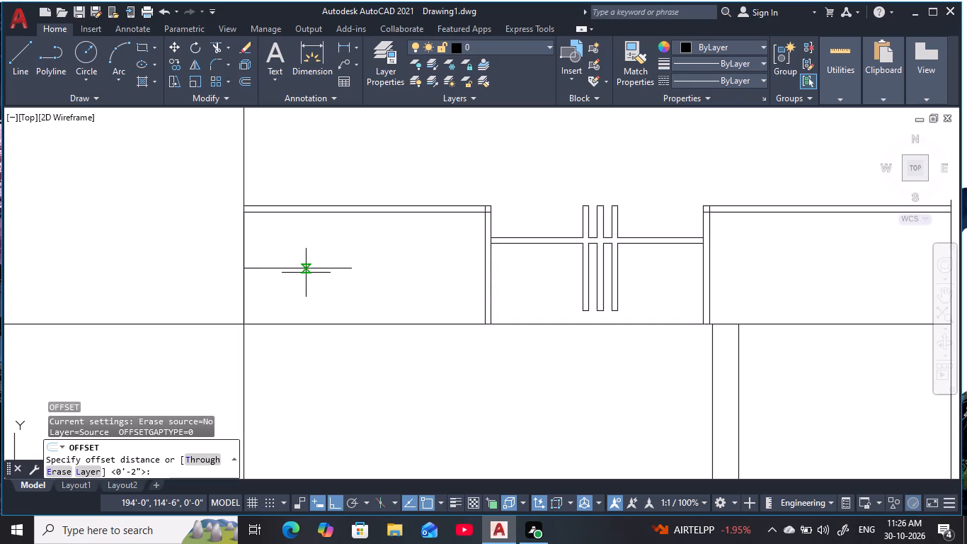
text(9)
key(space)
click(311, 266)
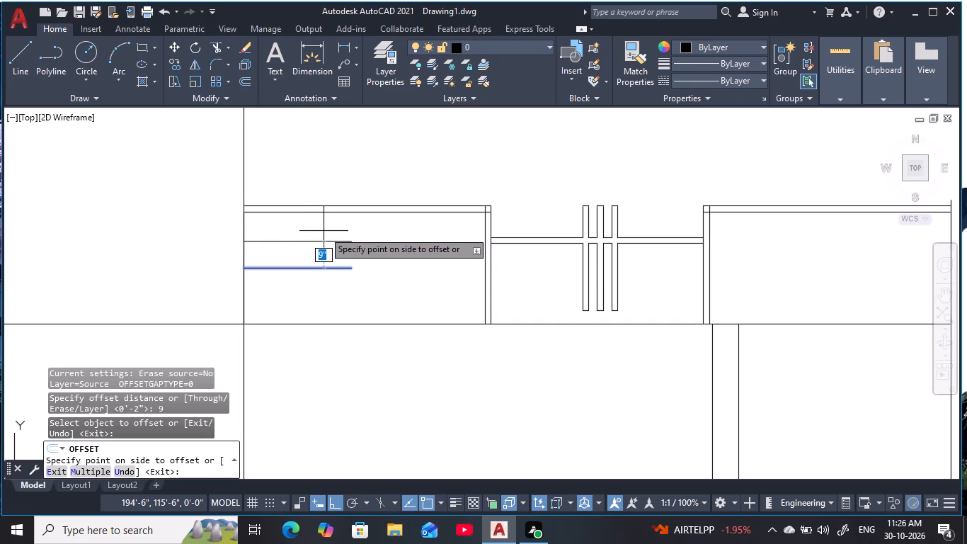
click(324, 230)
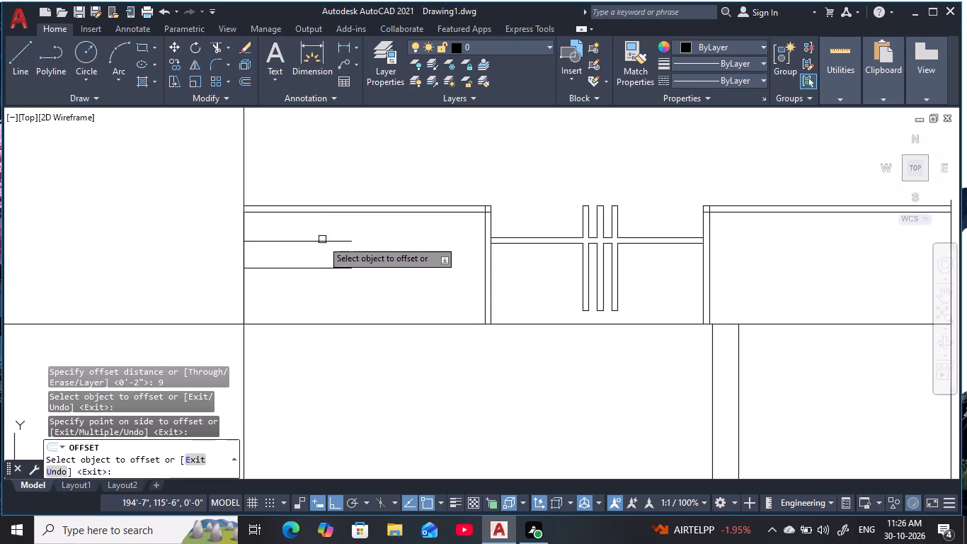
click(316, 269)
click(311, 306)
key(Escape)
key(Escape)
key(Escape)
key(Escape)
key(Escape)
key(Escape)
key(Escape)
key(Escape)
key(Escape)
key(Escape)
key(Escape)
key(Escape)
key(Escape)
key(Escape)
key(Escape)
key(Escape)
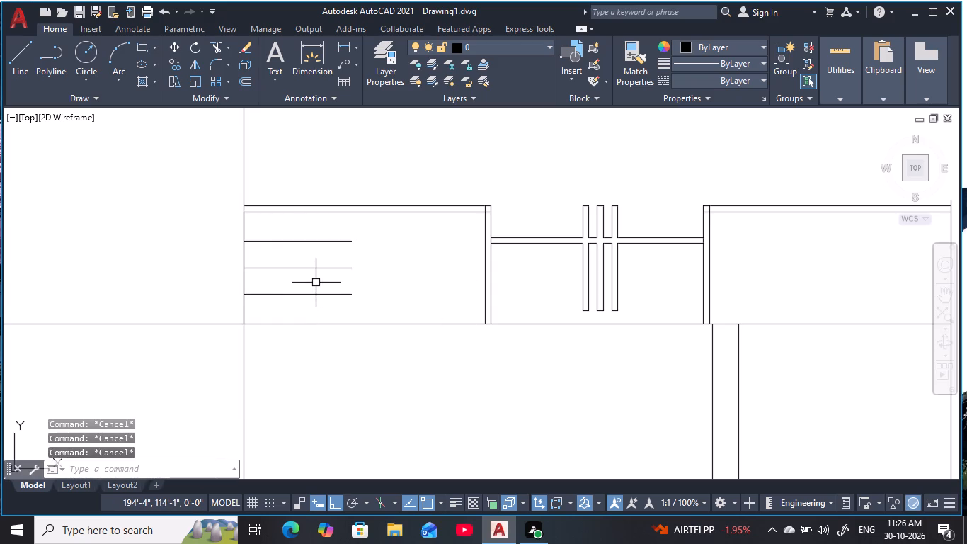
Remove the original middle line between the two offset lines in the left bay using Trim.
text(tr)
key(space)
click(318, 275)
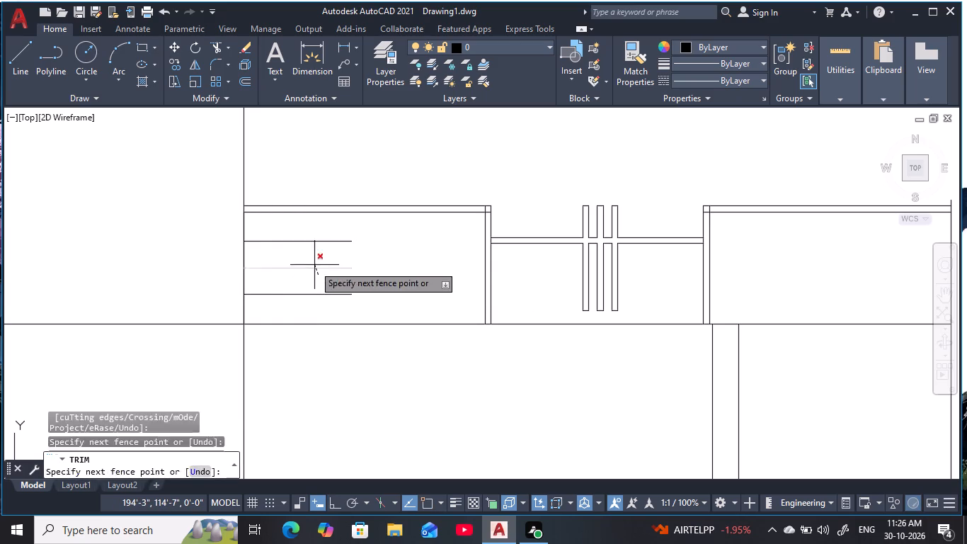
click(313, 263)
key(Escape)
key(Escape)
key(Escape)
key(Escape)
key(Escape)
key(Escape)
key(Escape)
key(Escape)
key(Escape)
key(Escape)
key(Escape)
key(Escape)
key(Escape)
key(Escape)
key(Escape)
Offset the left bay's two remaining horizontal lines 2" toward each other, forming two double-line bars.
key(o)
key(space)
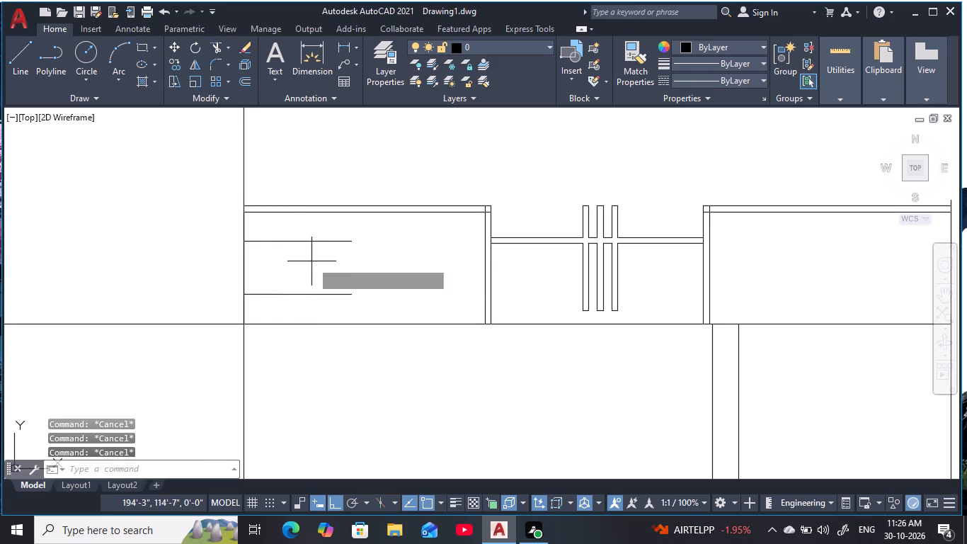
key(2)
key(space)
click(317, 242)
click(311, 293)
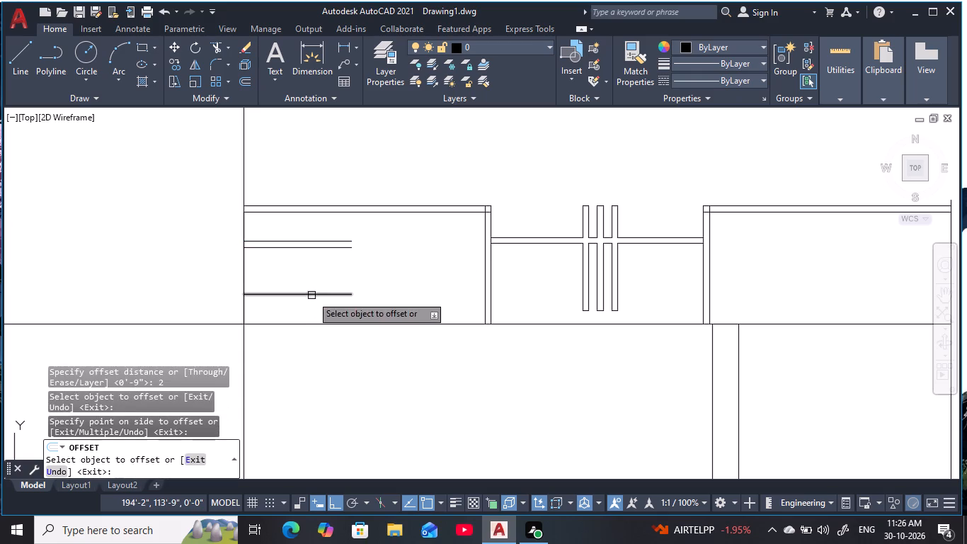
click(309, 298)
click(310, 266)
key(Escape)
key(Escape)
key(Escape)
key(Escape)
key(Escape)
key(Escape)
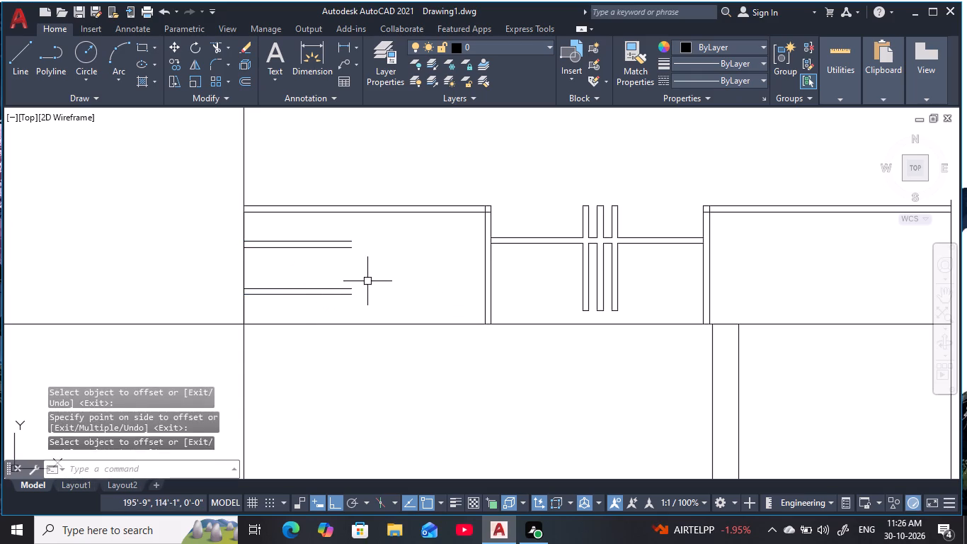
Copy the left bay's four bar lines horizontally into the right bay, with their right ends on its right edge.
scroll(384, 281, down, 1)
middle_drag(384, 281, 323, 286)
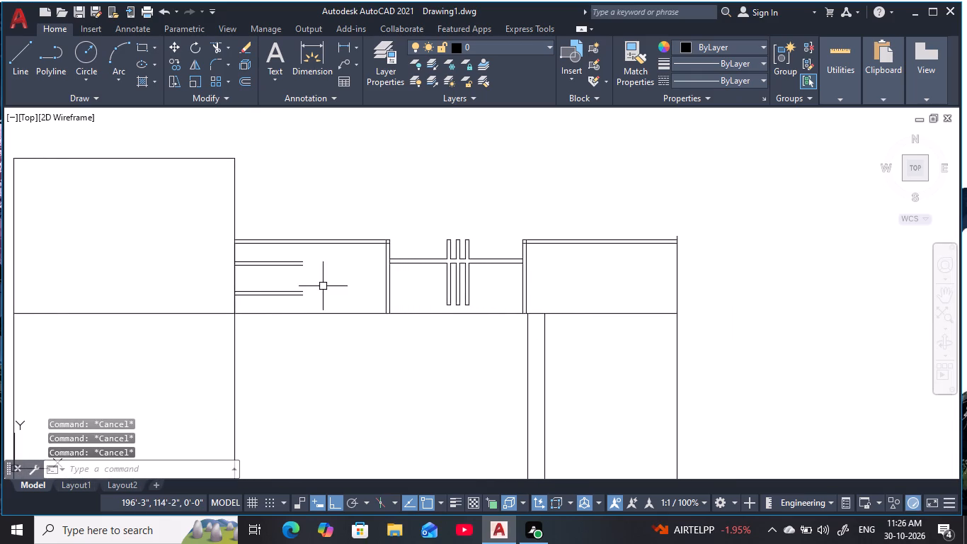
key(Escape)
key(Escape)
key(Escape)
key(Escape)
key(Escape)
key(Escape)
key(Escape)
key(Escape)
scroll(282, 276, up, 1)
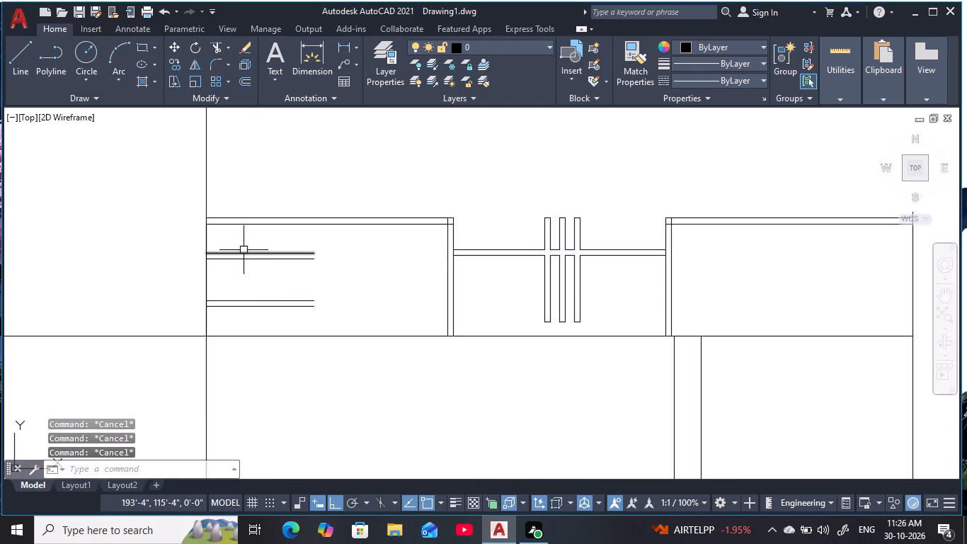
click(243, 250)
key(Escape)
click(195, 248)
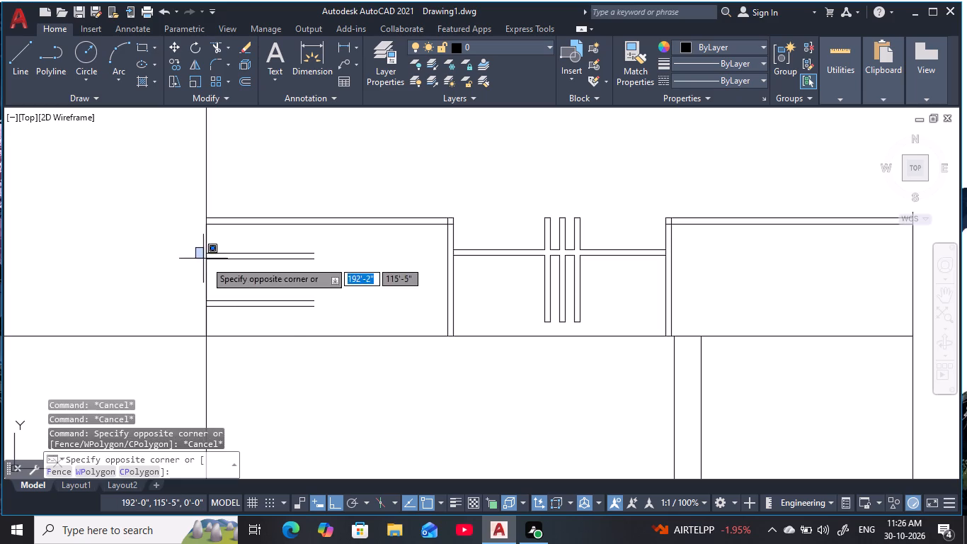
click(345, 327)
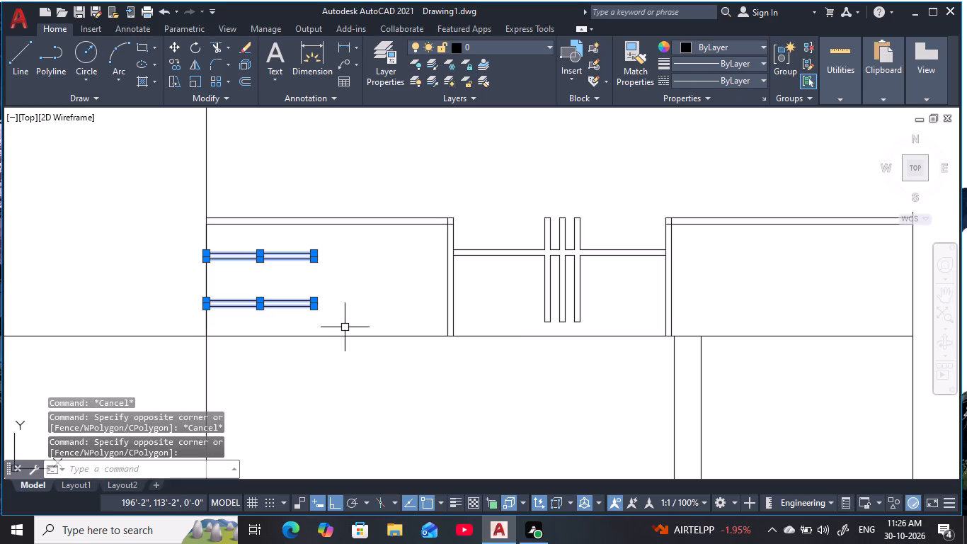
text(co)
key(space)
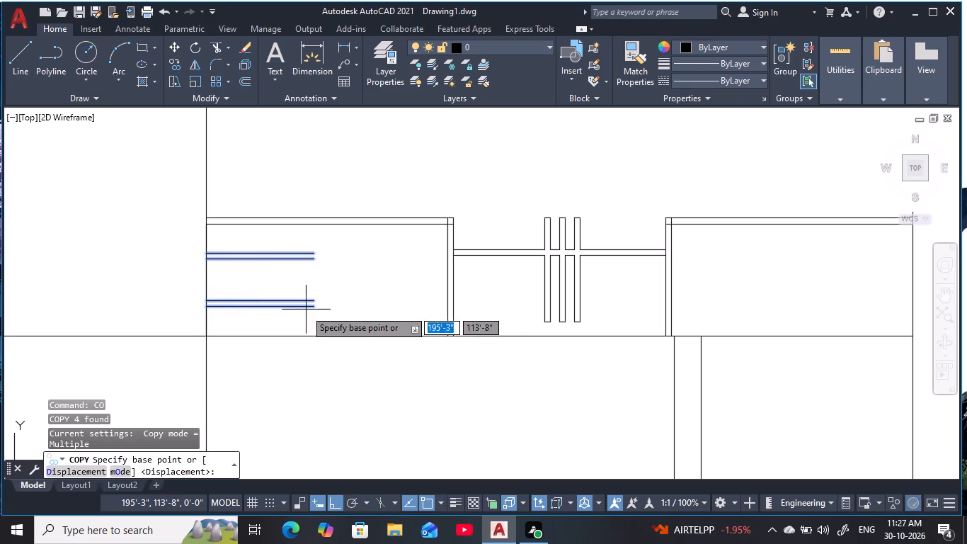
click(314, 252)
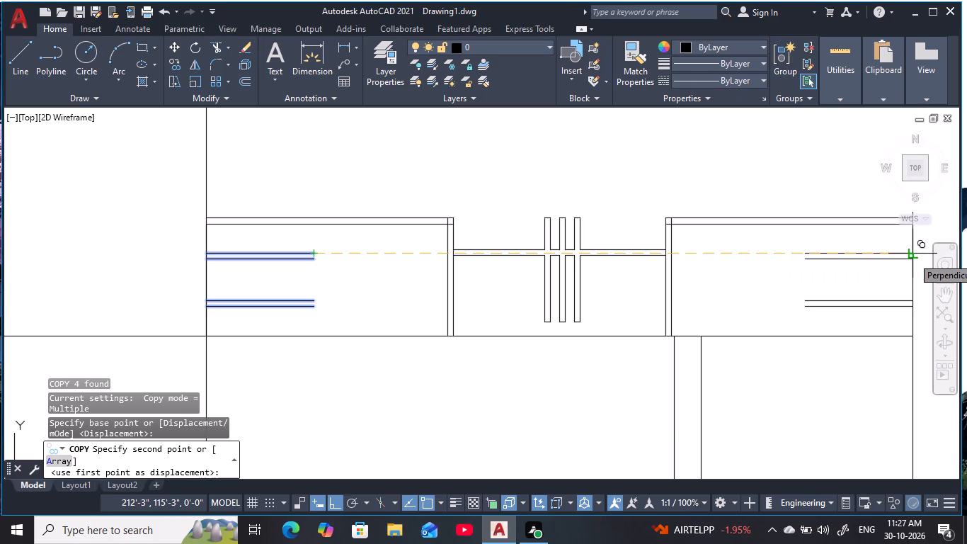
click(913, 257)
key(Escape)
key(Escape)
key(Escape)
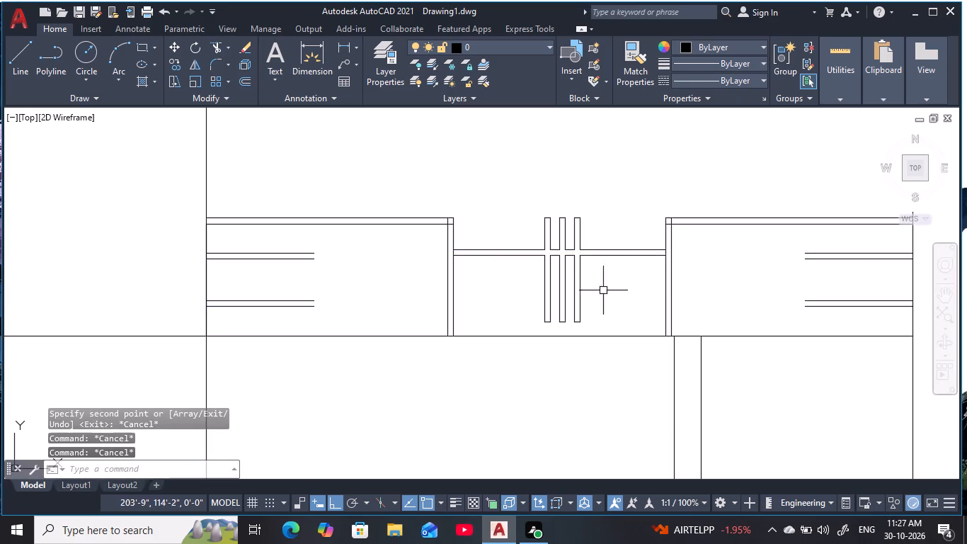
key(Escape)
key(Escape)
Close the free right ends of the left bay's two horizontal bars with 2" vertical lines between their endpoints.
key(l)
key(space)
scroll(313, 248, up, 2)
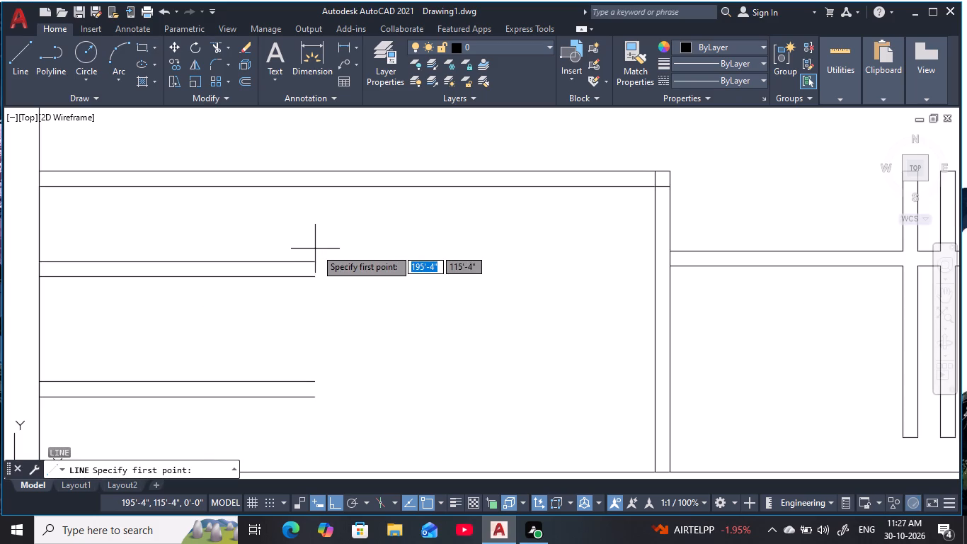
click(316, 263)
click(318, 280)
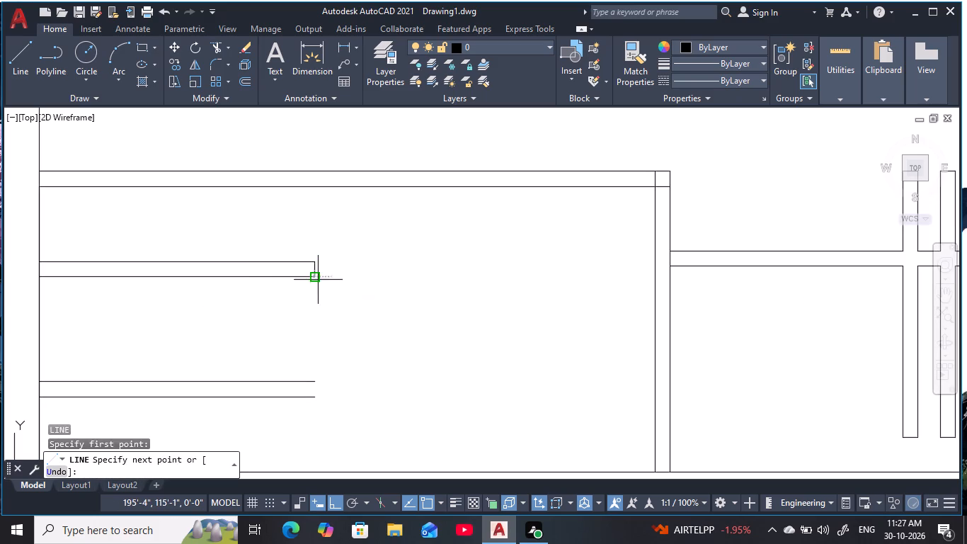
key(Escape)
key(Escape)
key(Escape)
key(Escape)
key(Escape)
key(Escape)
key(Escape)
key(Escape)
key(Escape)
key(Escape)
key(Escape)
key(Escape)
key(Escape)
key(Escape)
key(space)
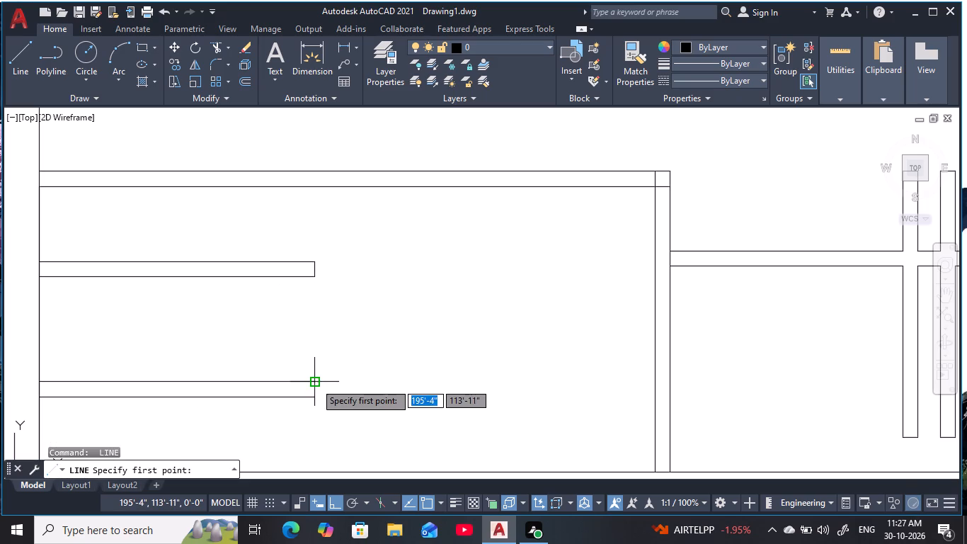
click(315, 382)
click(314, 398)
key(Escape)
scroll(452, 327, down, 3)
middle_drag(463, 319, 430, 322)
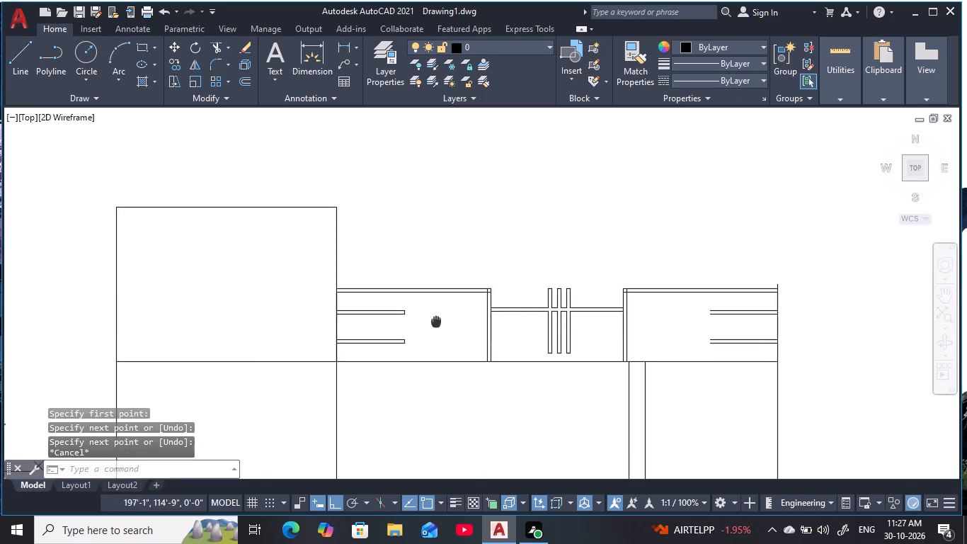
Close the free left ends of the right bay's two horizontal bars with 2" vertical lines between their endpoints.
middle_drag(430, 322, 274, 311)
scroll(624, 338, up, 1)
middle_drag(578, 345, 557, 333)
scroll(494, 285, up, 4)
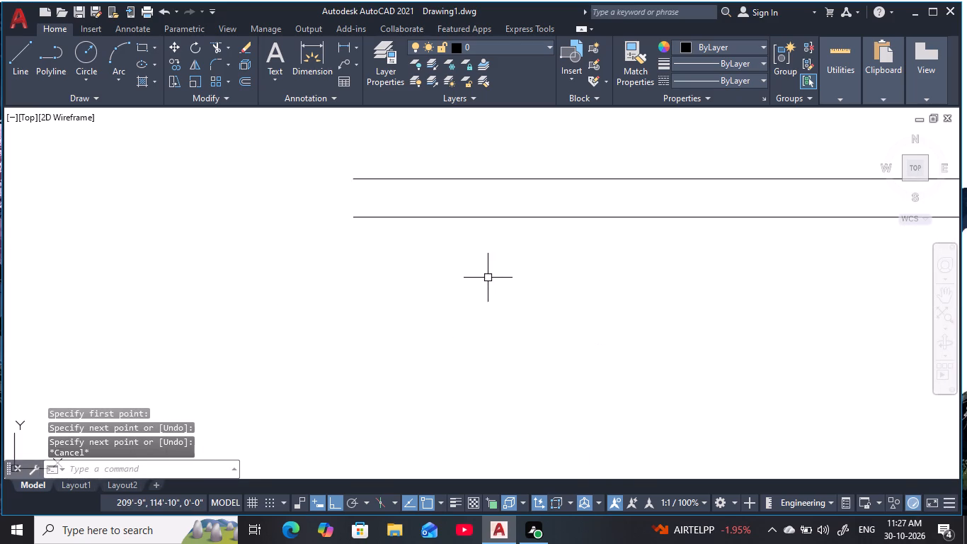
key(space)
click(351, 181)
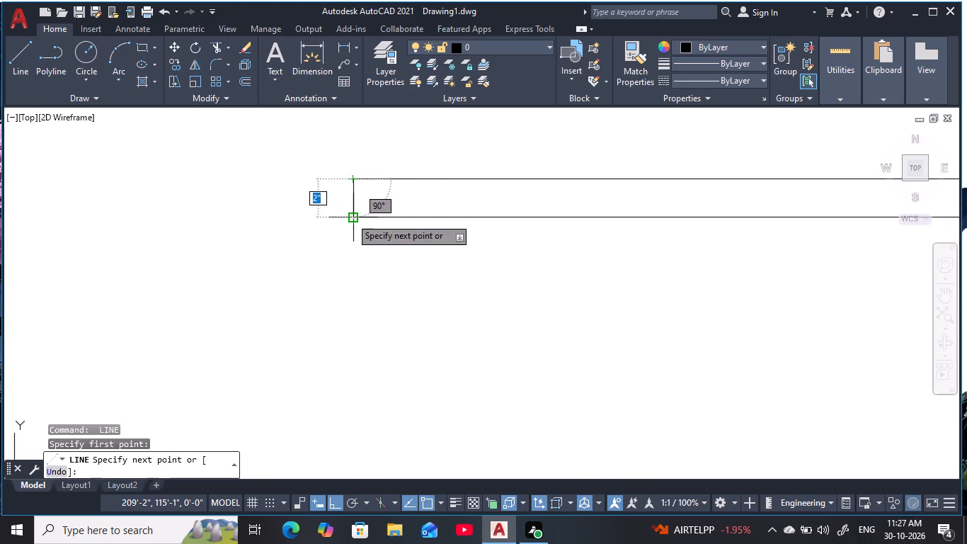
click(351, 222)
key(Escape)
scroll(425, 300, down, 4)
middle_drag(425, 301, 440, 227)
scroll(430, 281, up, 3)
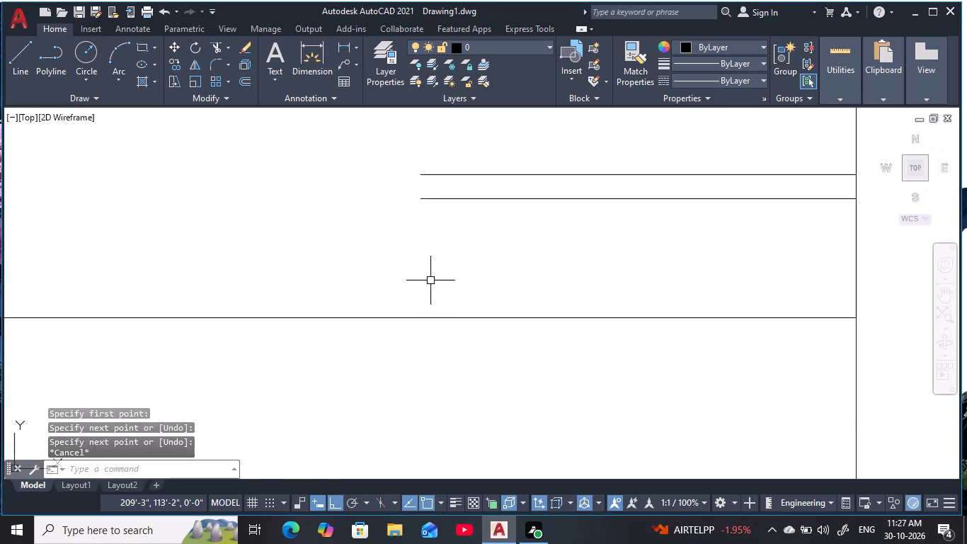
scroll(430, 280, up, 1)
middle_drag(441, 228, 420, 332)
key(space)
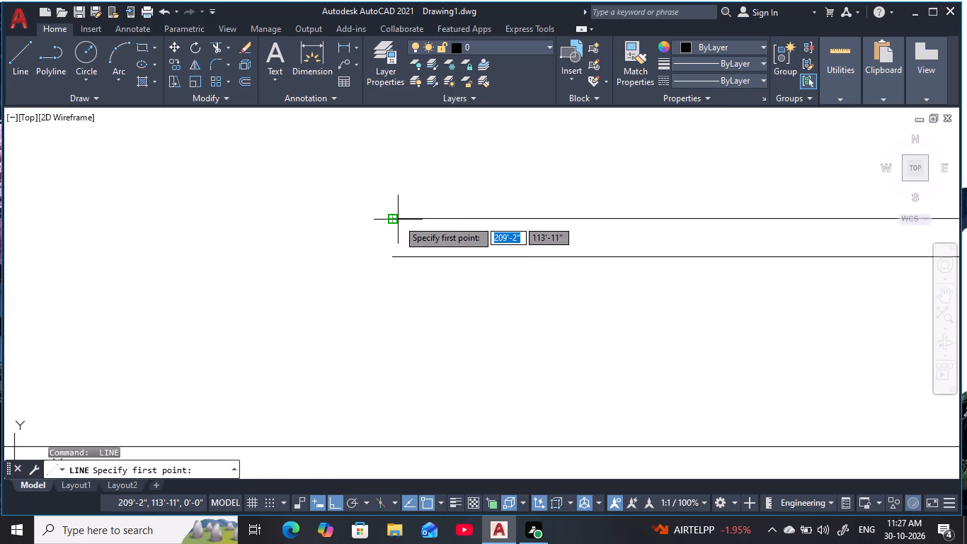
click(394, 220)
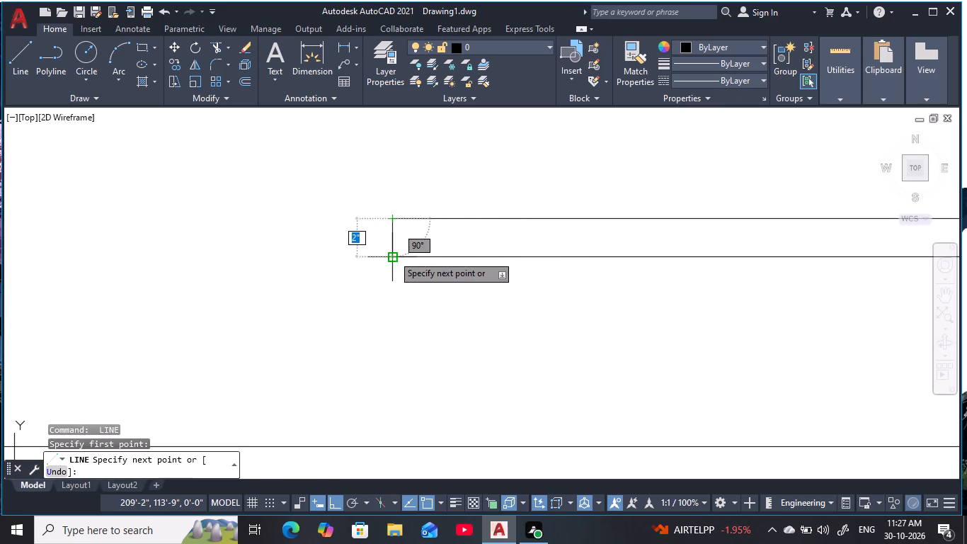
click(393, 255)
key(Escape)
key(Escape)
Offset the long horizontal line along the bottom of the bays 4" downward.
scroll(440, 237, down, 3)
scroll(439, 242, up, 5)
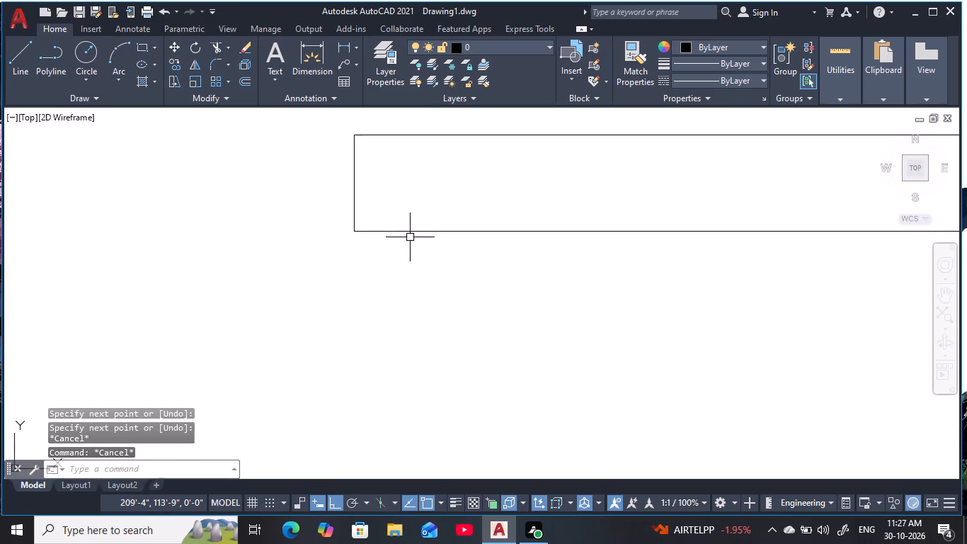
scroll(410, 237, up, 1)
middle_drag(413, 244, 416, 331)
scroll(416, 331, down, 8)
middle_drag(391, 309, 392, 310)
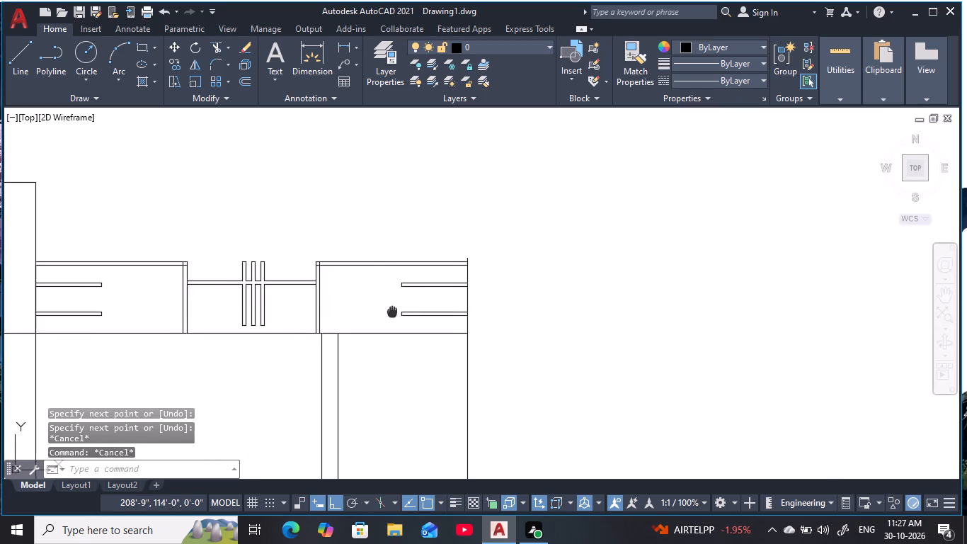
middle_drag(392, 310, 487, 302)
scroll(464, 295, down, 1)
middle_drag(464, 297, 522, 288)
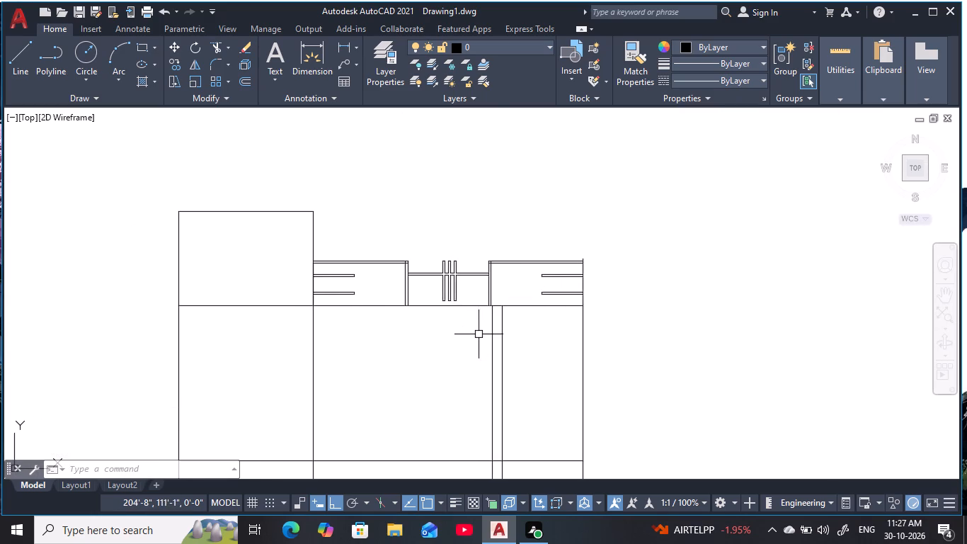
middle_drag(482, 334, 484, 318)
key(Escape)
key(o)
key(space)
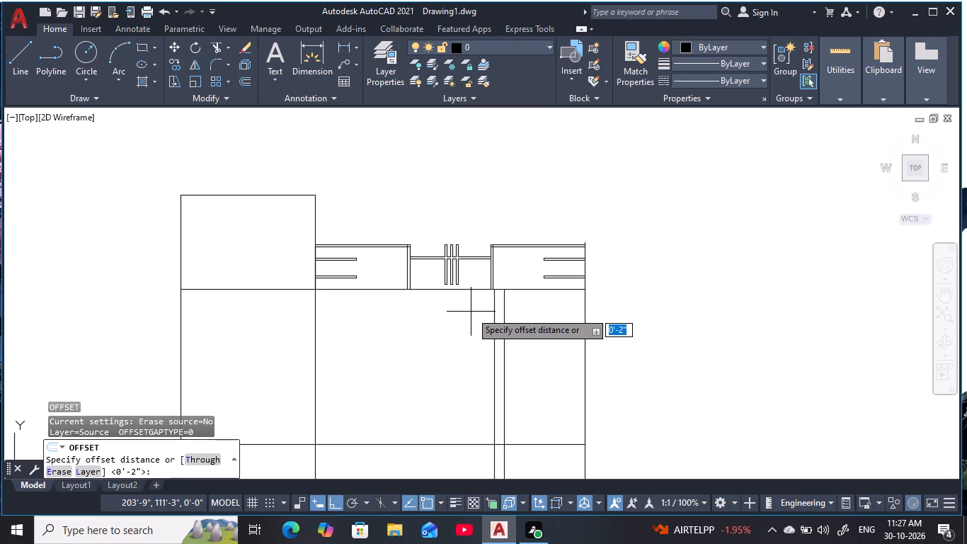
text(4)
key(space)
click(472, 292)
click(469, 361)
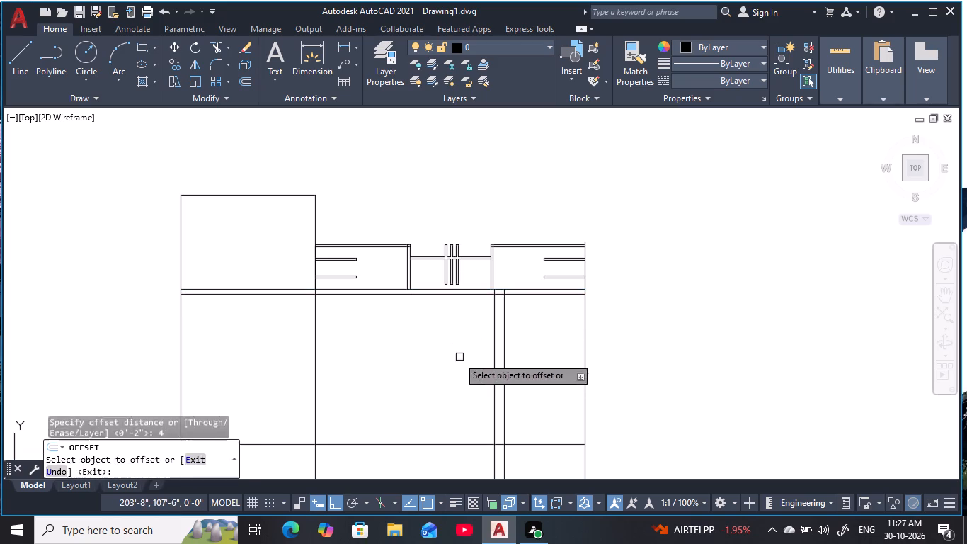
key(Escape)
key(Escape)
key(Escape)
key(Escape)
key(Escape)
key(Escape)
key(Escape)
key(Escape)
key(Escape)
key(Escape)
key(Escape)
key(Escape)
key(Escape)
key(Escape)
key(Escape)
key(Escape)
key(Escape)
key(Escape)
key(Escape)
key(Escape)
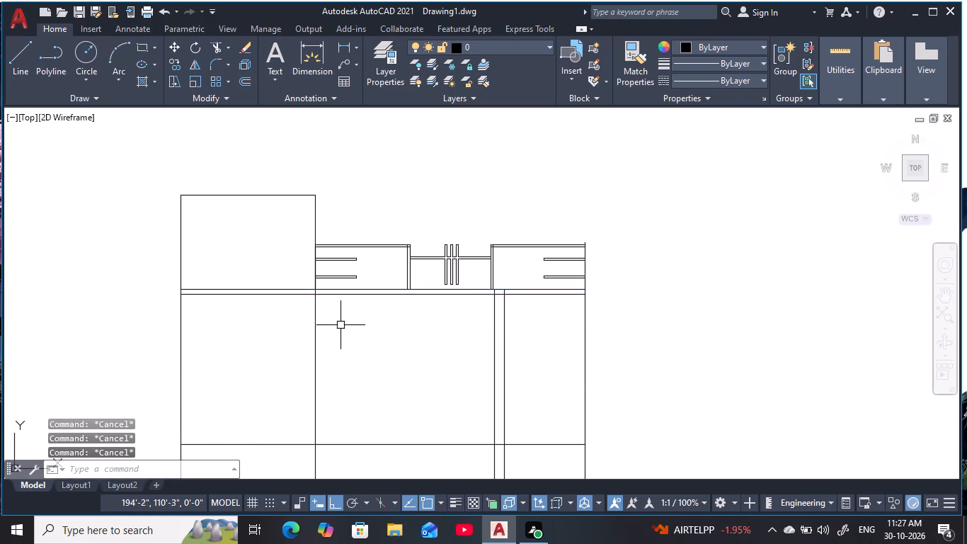
Trim away the parts of the 4"-spaced horizontal line pair that cross the large left rectangle.
key(t)
key(r)
key(space)
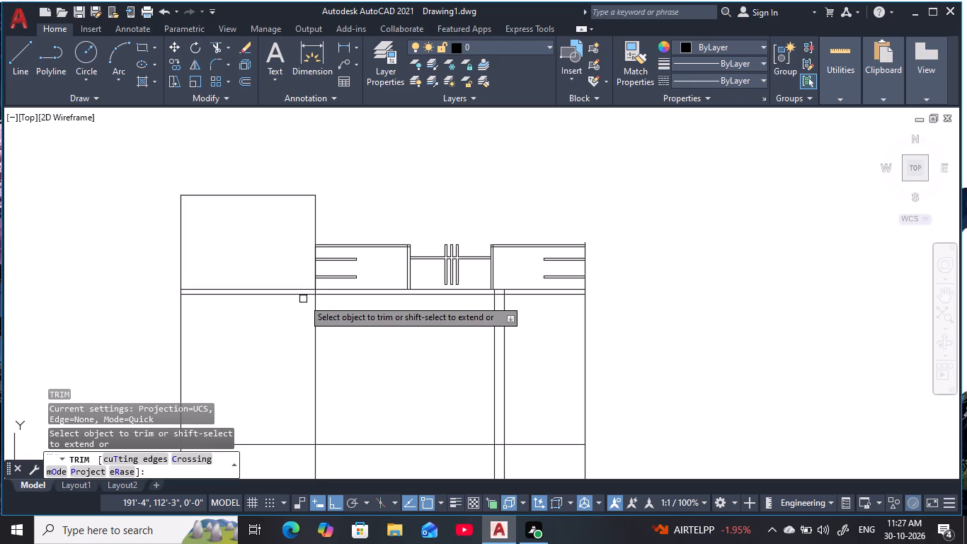
click(303, 297)
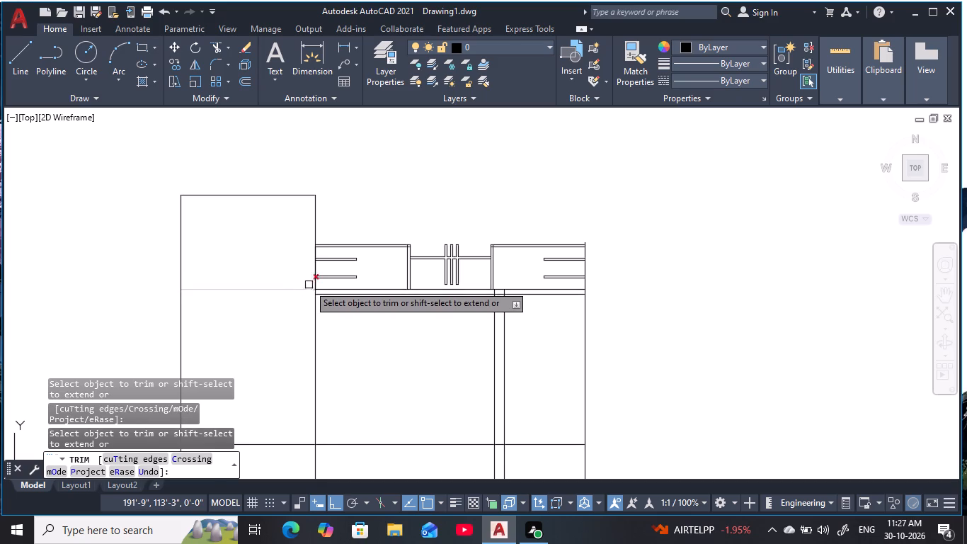
click(309, 285)
click(279, 304)
middle_drag(456, 348, 441, 336)
key(Escape)
key(Escape)
key(Escape)
key(Escape)
key(Escape)
key(Escape)
key(Escape)
key(Escape)
key(Escape)
key(Escape)
key(Escape)
key(Escape)
key(Escape)
key(Escape)
key(Escape)
key(Escape)
key(Escape)
key(Escape)
key(Escape)
key(Escape)
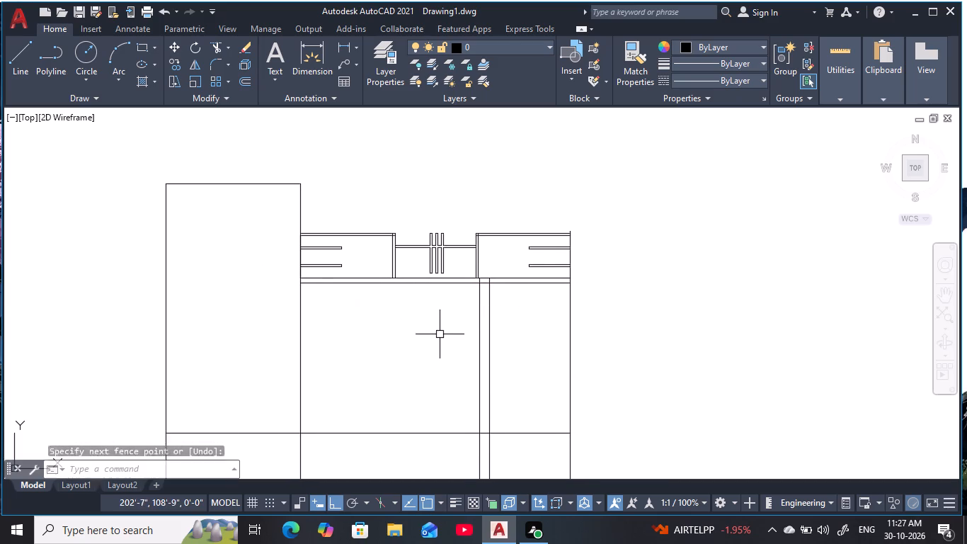
key(Escape)
key(Escape)
key(Escape)
key(Escape)
key(Escape)
key(Escape)
key(Escape)
key(Escape)
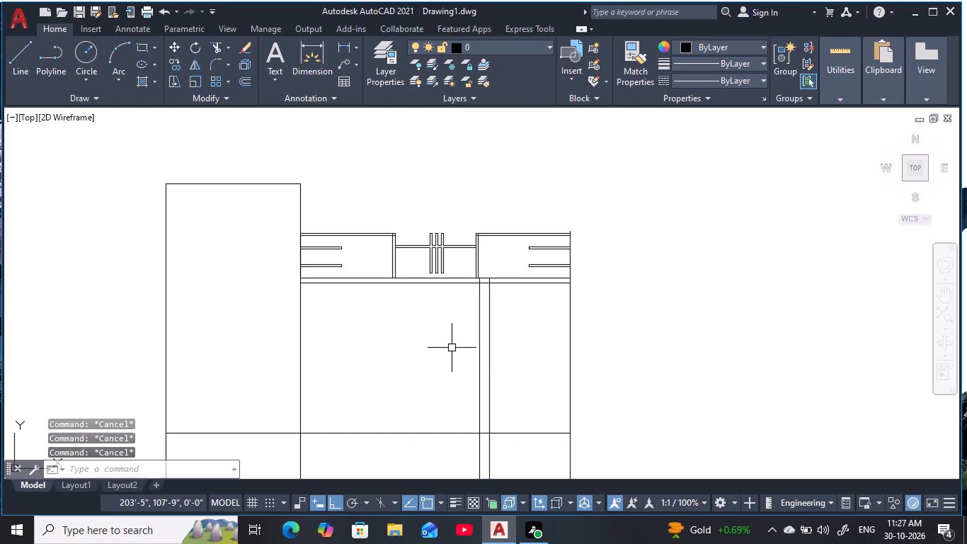
Offset the lower line of the 4"-spaced horizontal pair 1'6" downward.
middle_drag(469, 351, 468, 334)
scroll(468, 334, up, 1)
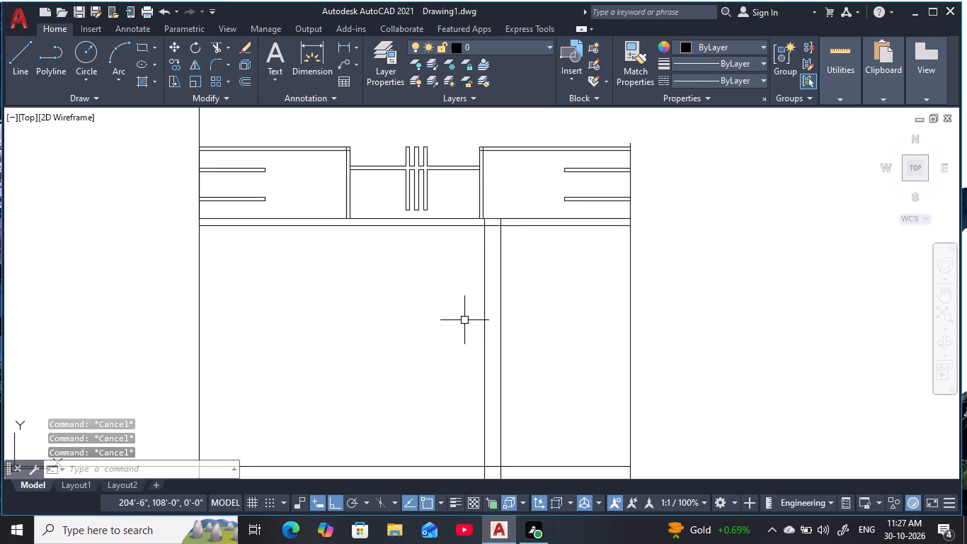
key(Escape)
text(o 1)
key(apostrophe)
key(6)
key(space)
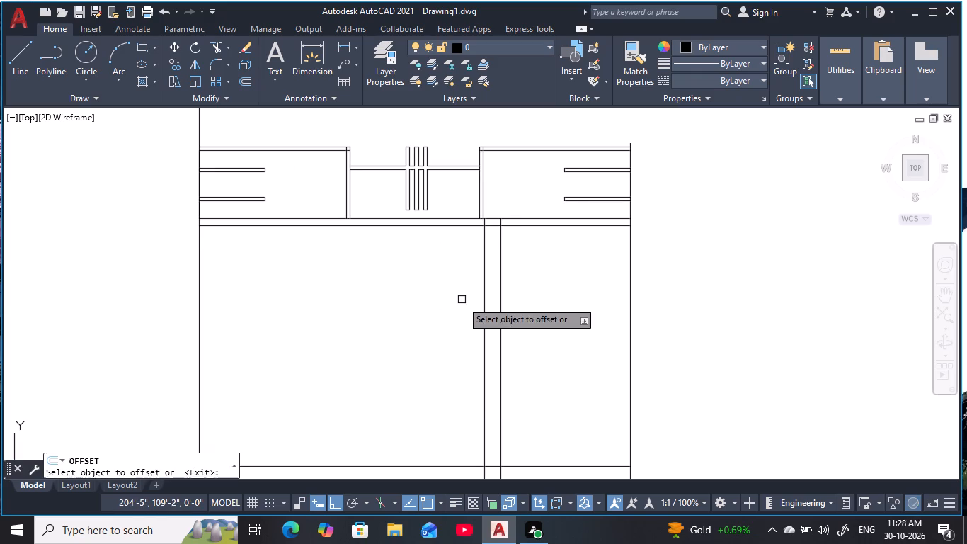
click(441, 227)
click(436, 313)
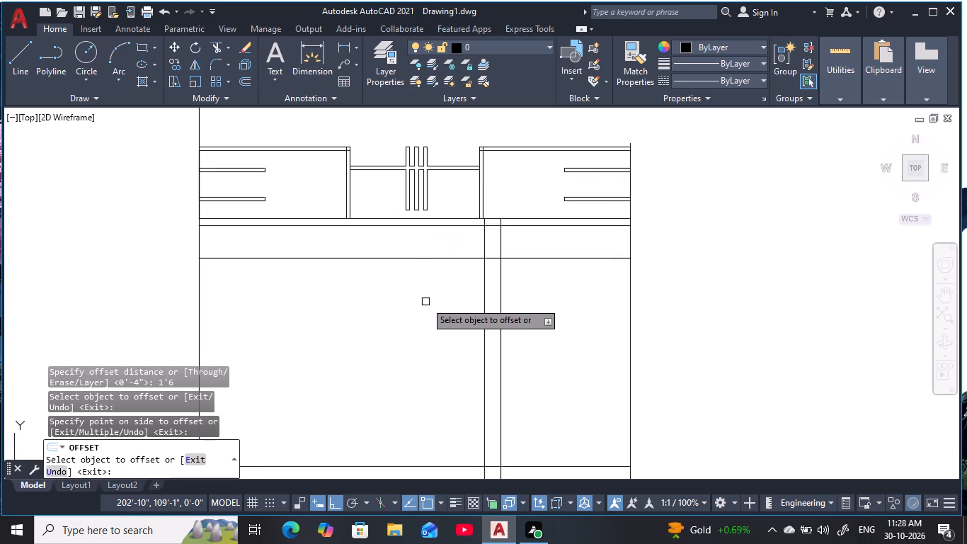
key(Escape)
key(Escape)
key(Escape)
key(Escape)
key(Escape)
key(Escape)
key(Escape)
key(Escape)
key(Escape)
key(Escape)
key(Escape)
key(Escape)
key(Escape)
key(Escape)
key(Escape)
key(Escape)
key(Escape)
key(Escape)
key(Escape)
key(Escape)
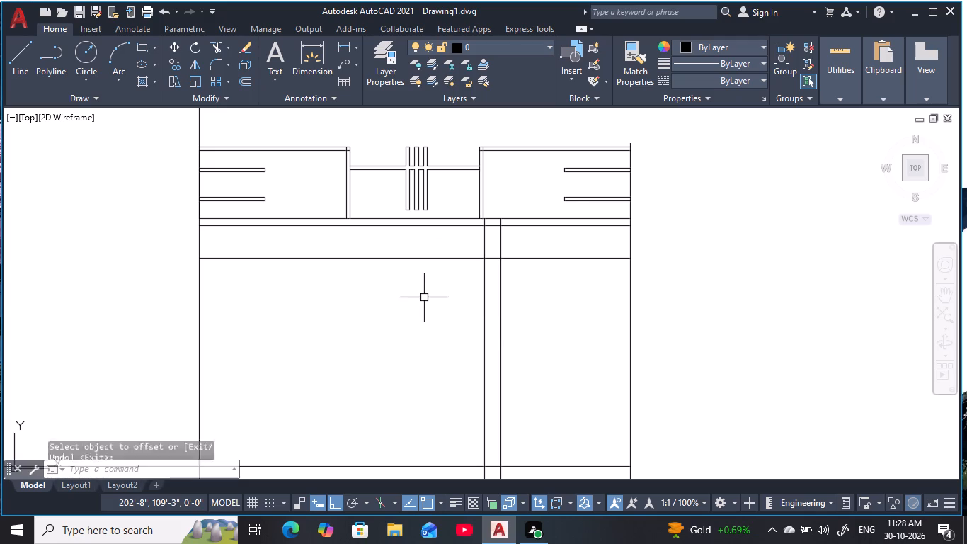
Offset the vertical line at the left edge of the left bay 9" to the right.
middle_drag(439, 291, 447, 277)
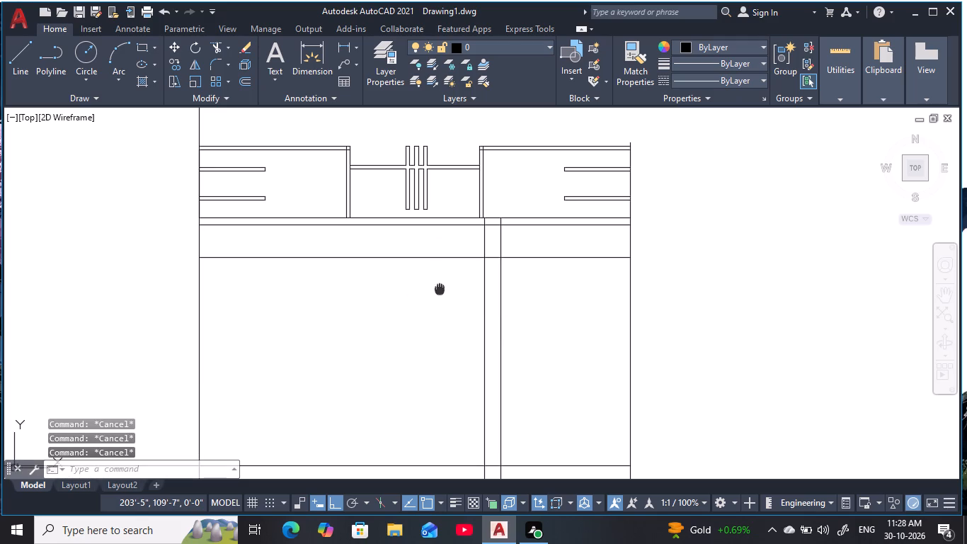
middle_drag(447, 277, 452, 263)
text(o)
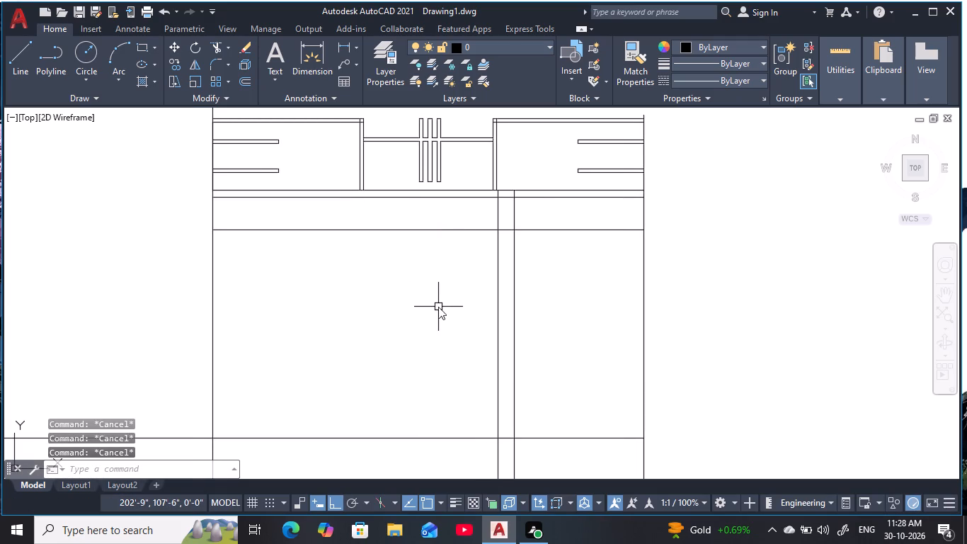
key(space)
key(9)
key(space)
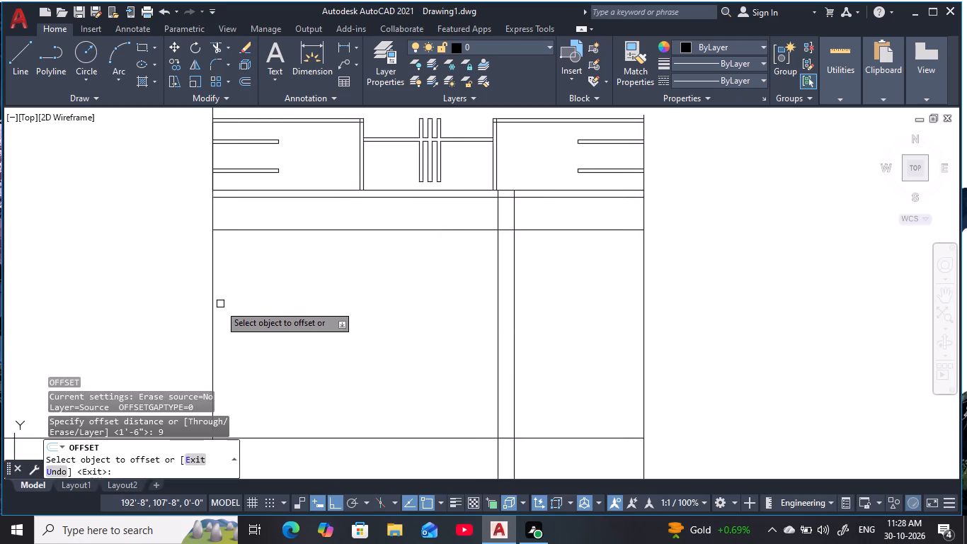
click(214, 311)
click(318, 311)
key(Escape)
key(Escape)
key(Escape)
middle_drag(294, 259, 304, 347)
key(Escape)
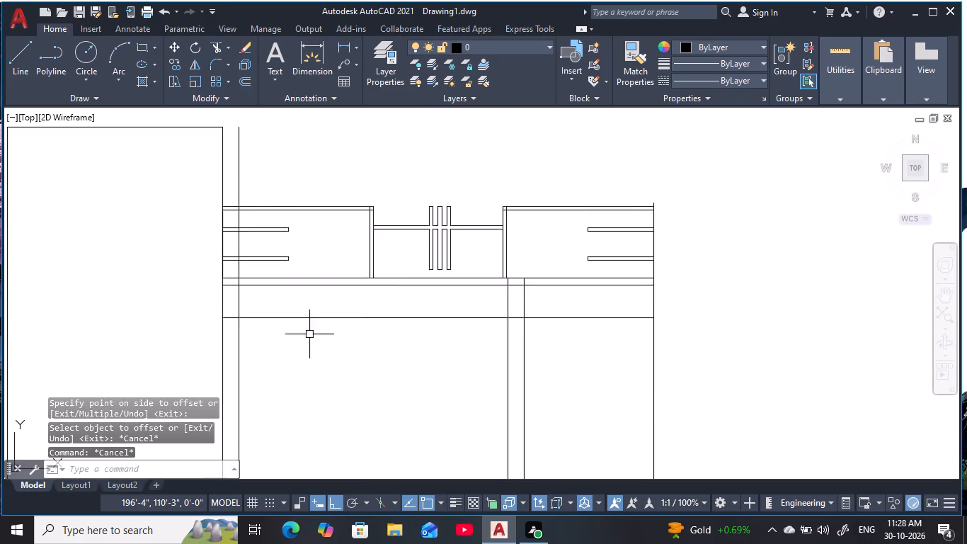
Trim the 9" offset vertical line above the left bay's top and between the two horizontal lines spaced 1'6" apart.
key(t)
key(r)
key(space)
click(241, 186)
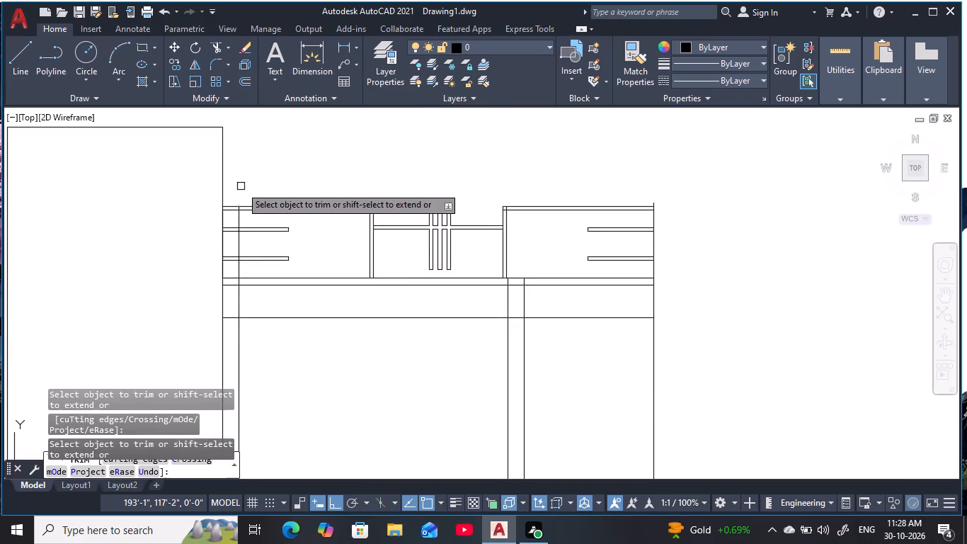
click(238, 310)
key(Escape)
key(Escape)
key(Escape)
key(Escape)
key(Escape)
key(Escape)
key(Escape)
key(Escape)
key(Escape)
key(Escape)
key(Escape)
key(Escape)
key(Escape)
key(Escape)
key(Escape)
key(Escape)
key(Escape)
key(Escape)
key(Escape)
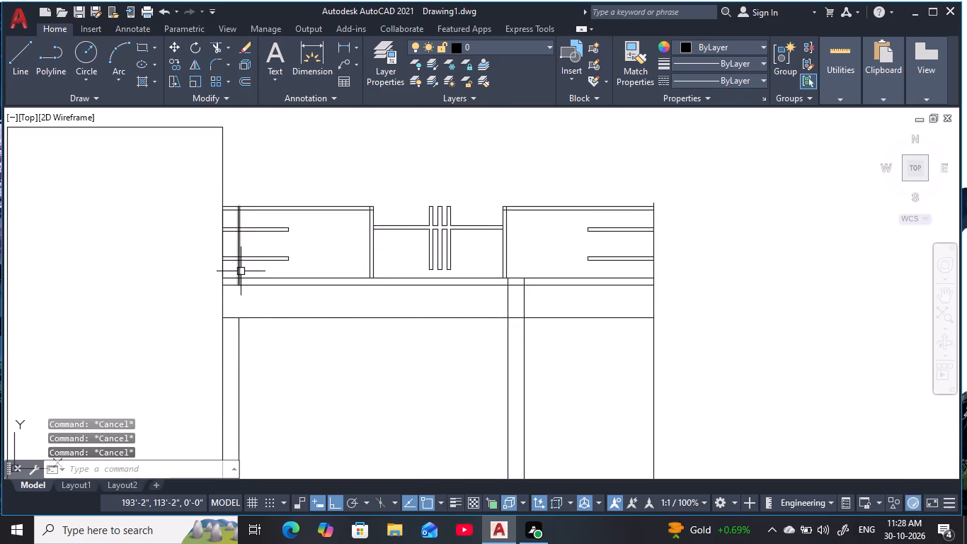
Erase the leftover 9" offset vertical line inside the upper left bay.
click(240, 271)
text(e)
key(space)
key(Escape)
key(Escape)
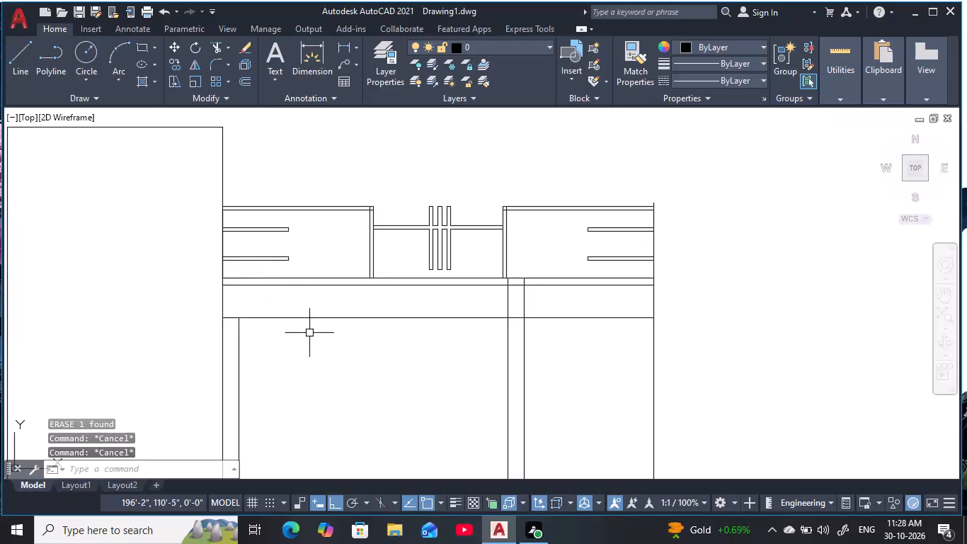
key(Escape)
Trim the left line of the right-hand 9"-spaced vertical pair between the two horizontal lines spaced 1'6" apart.
middle_drag(368, 354, 372, 329)
text(tr)
key(space)
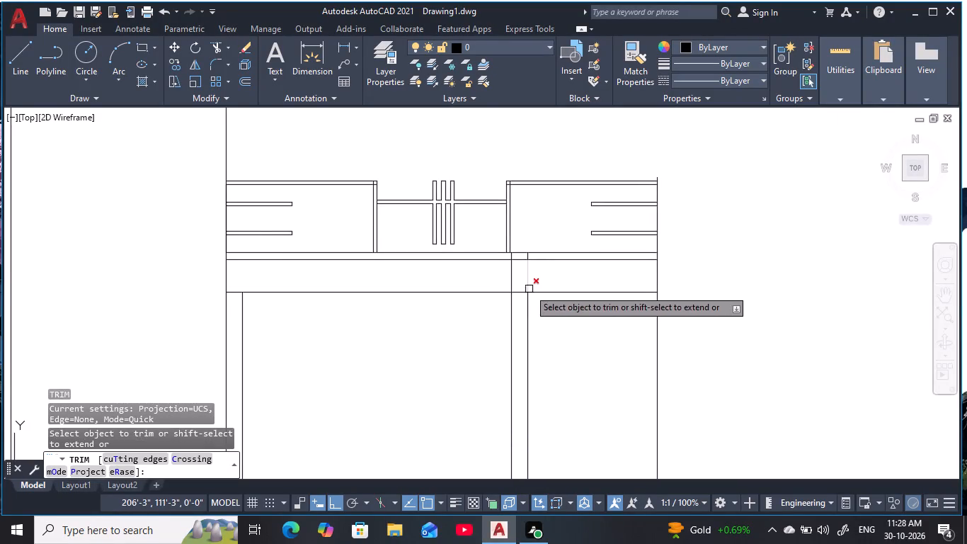
scroll(522, 280, up, 2)
drag(516, 281, 505, 283)
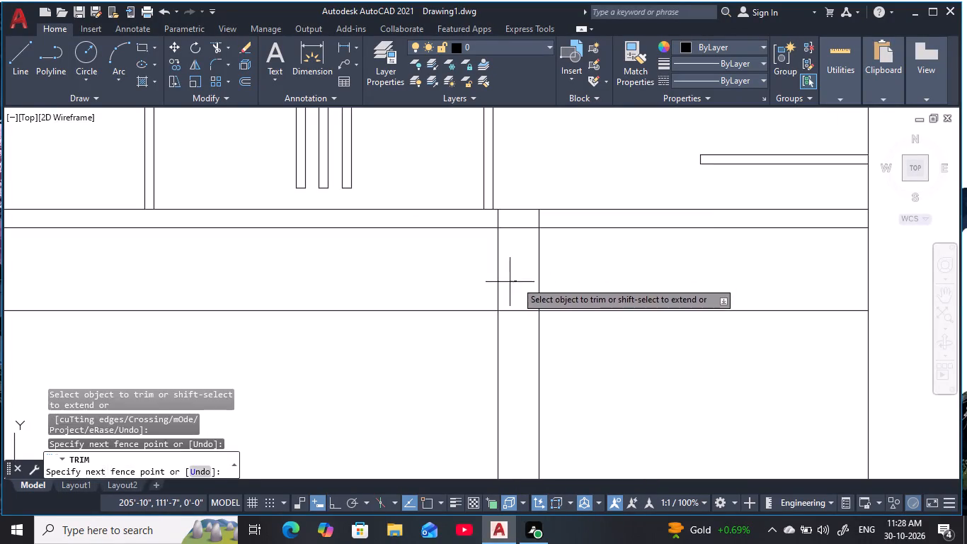
drag(505, 283, 479, 284)
click(447, 282)
key(Escape)
key(Escape)
key(Escape)
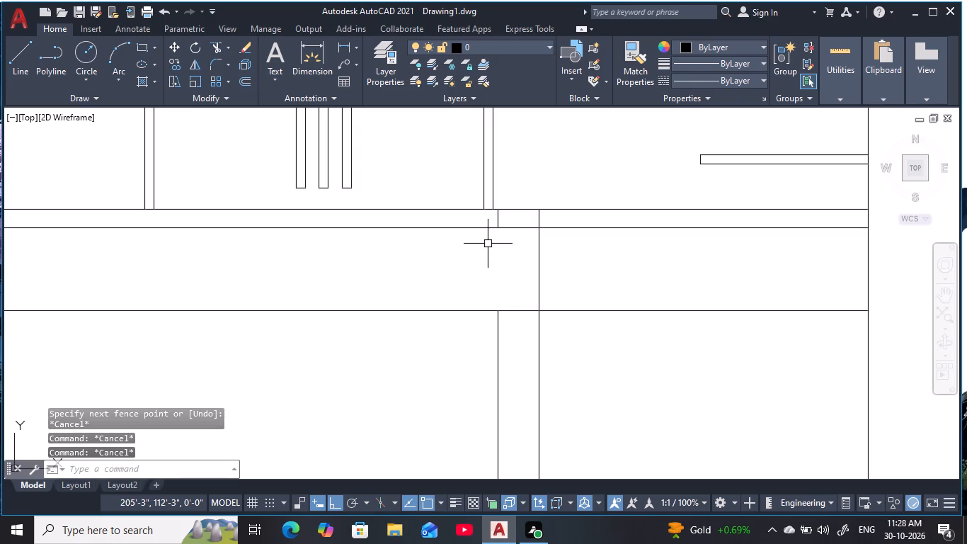
key(Escape)
Trim the remaining piece of that left vertical line between the two horizontal lines spaced 4" apart.
key(space)
scroll(519, 226, up, 2)
drag(493, 212, 476, 217)
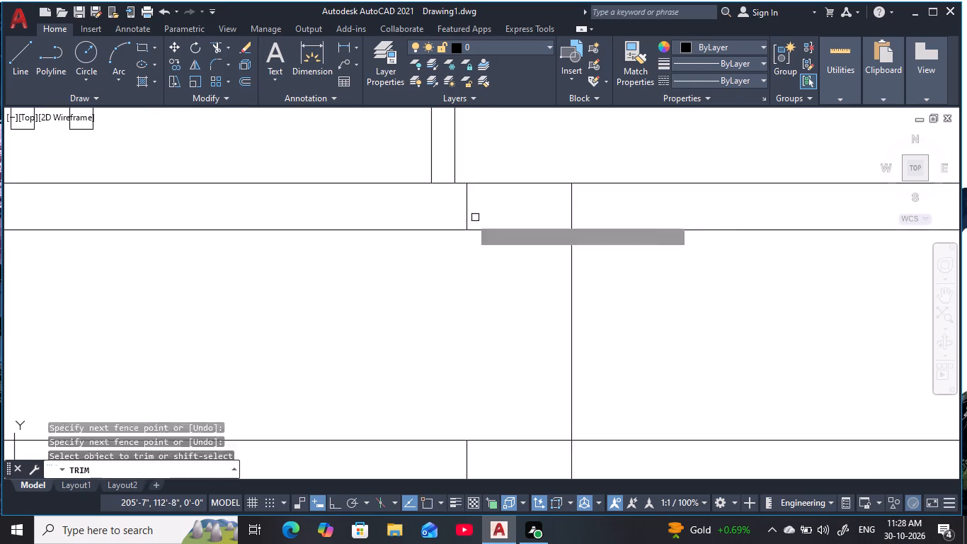
click(452, 213)
click(484, 210)
scroll(401, 300, down, 3)
middle_drag(347, 319, 445, 293)
scroll(464, 288, down, 2)
key(Escape)
key(Escape)
key(Escape)
key(Escape)
key(Escape)
key(Escape)
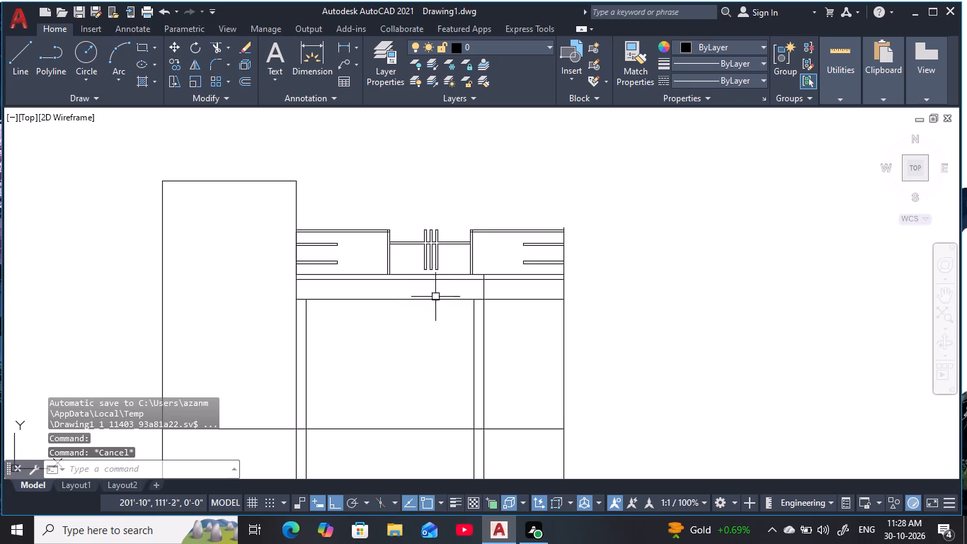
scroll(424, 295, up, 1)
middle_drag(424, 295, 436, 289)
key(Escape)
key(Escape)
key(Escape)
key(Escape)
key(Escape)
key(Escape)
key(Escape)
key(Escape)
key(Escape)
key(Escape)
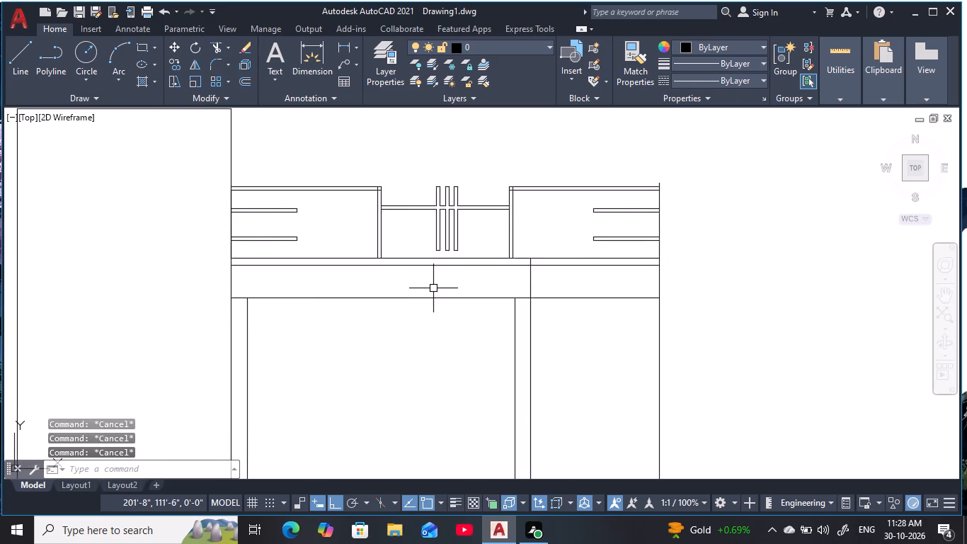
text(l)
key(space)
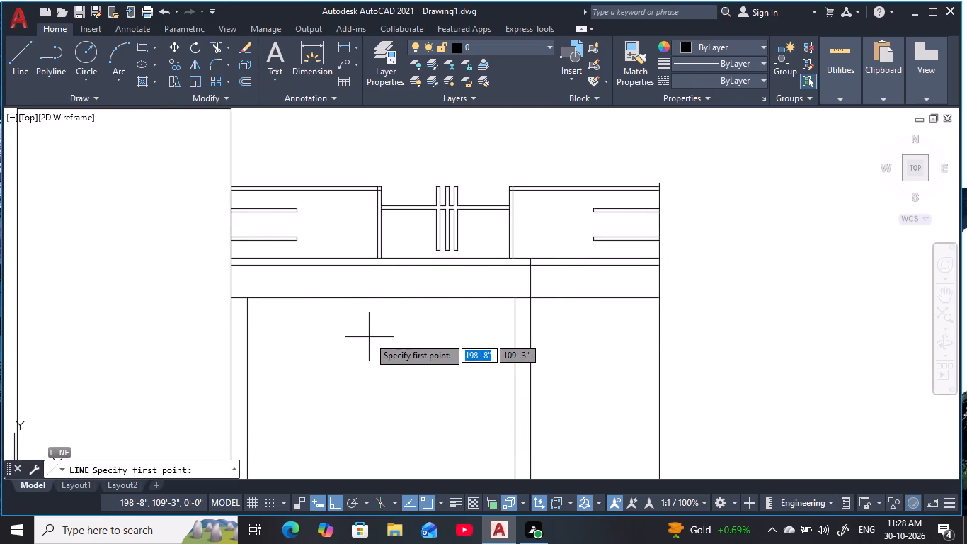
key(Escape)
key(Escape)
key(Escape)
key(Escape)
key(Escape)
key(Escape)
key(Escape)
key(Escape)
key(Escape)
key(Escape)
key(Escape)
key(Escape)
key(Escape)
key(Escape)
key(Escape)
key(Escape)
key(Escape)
Trim the 1'6" offset horizontal line across the 9" gaps on both sides of the large opening beneath it.
text(tr)
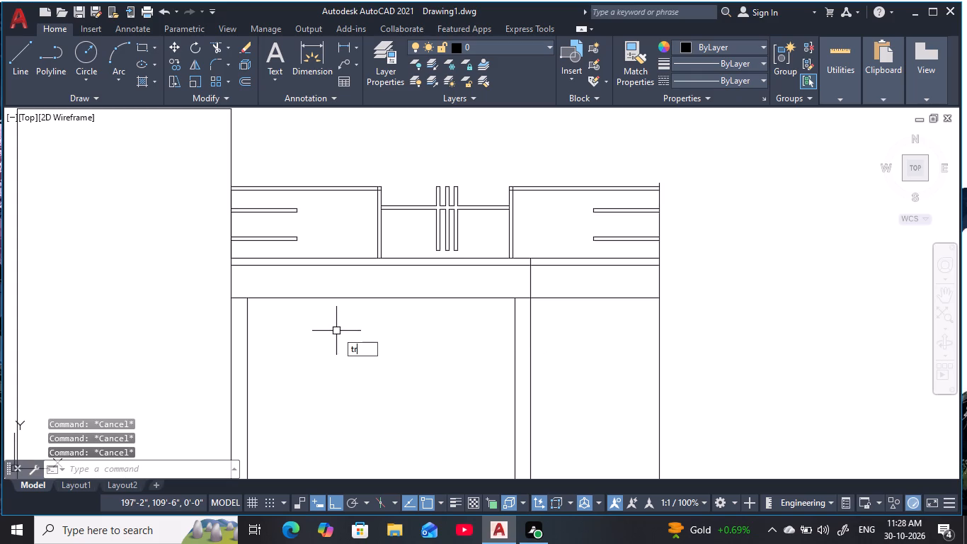
key(space)
scroll(246, 334, up, 2)
click(227, 245)
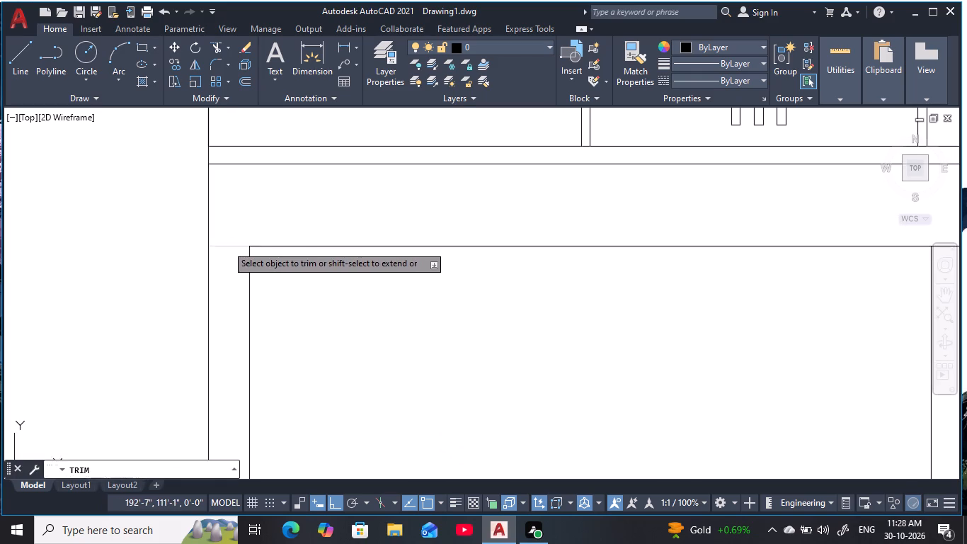
scroll(602, 321, down, 3)
middle_drag(605, 320, 495, 339)
scroll(582, 328, up, 3)
click(579, 311)
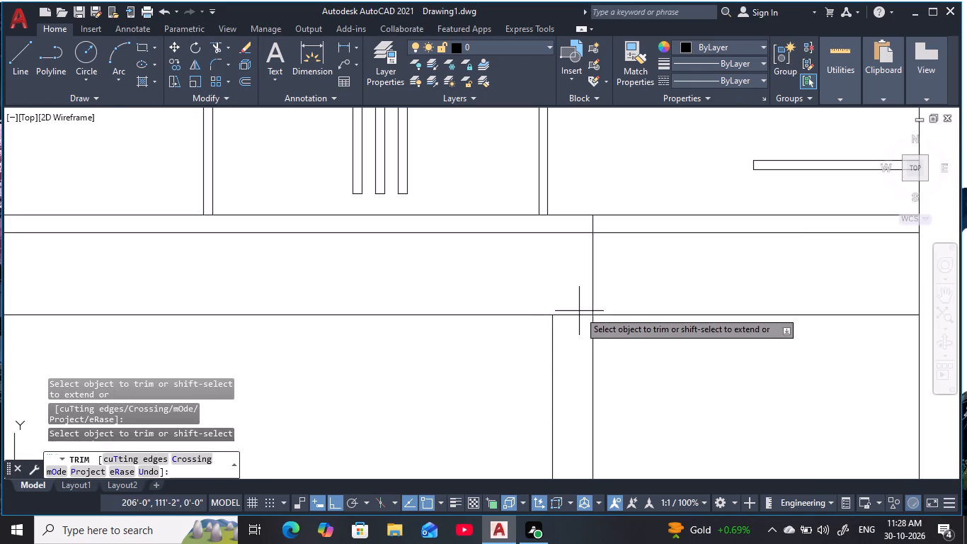
click(579, 346)
scroll(430, 348, down, 2)
middle_drag(416, 346, 483, 346)
key(Escape)
key(Escape)
key(Escape)
key(Escape)
key(Escape)
key(Escape)
key(Escape)
key(Escape)
key(Escape)
key(Escape)
key(Escape)
key(Escape)
key(Escape)
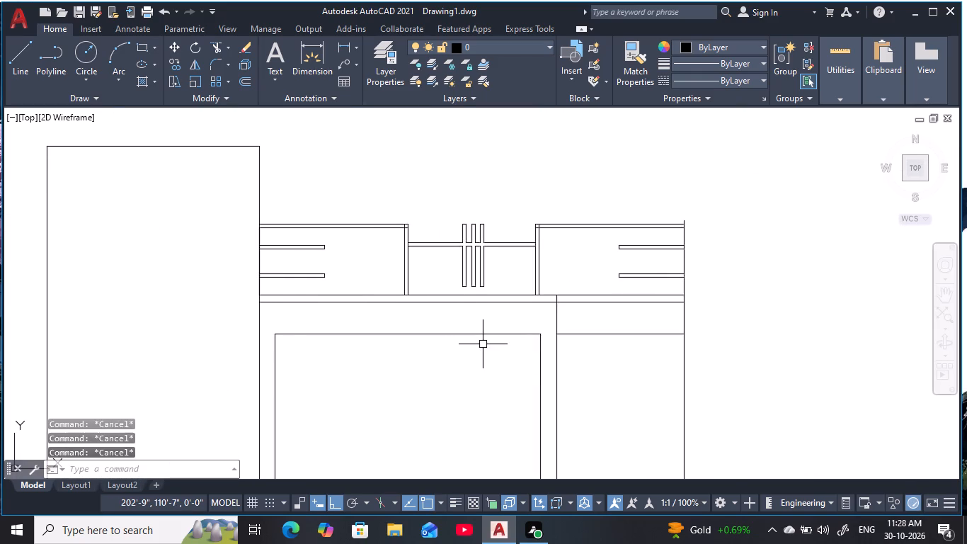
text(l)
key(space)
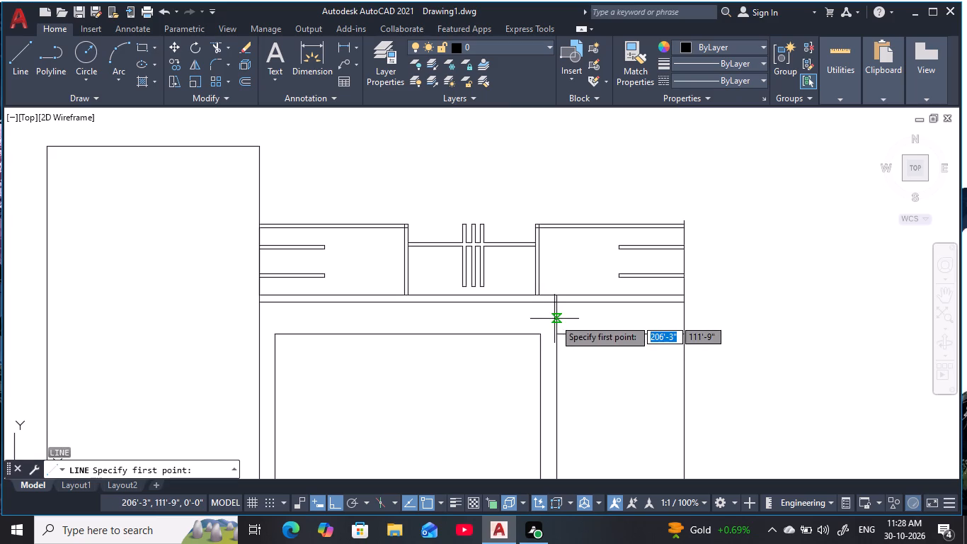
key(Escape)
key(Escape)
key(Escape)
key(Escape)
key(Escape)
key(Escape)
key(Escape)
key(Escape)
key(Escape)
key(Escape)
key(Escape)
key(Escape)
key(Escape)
Draw a vertical line over the right-hand 9" pair's outer line, from the 4" pair's lower line down to the 1'6" offset line.
text(l)
key(space)
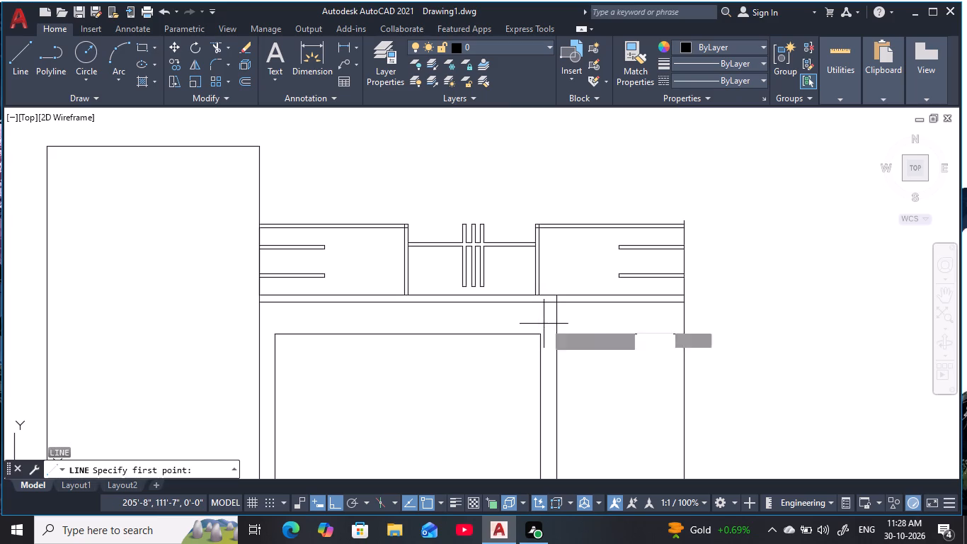
scroll(566, 309, up, 2)
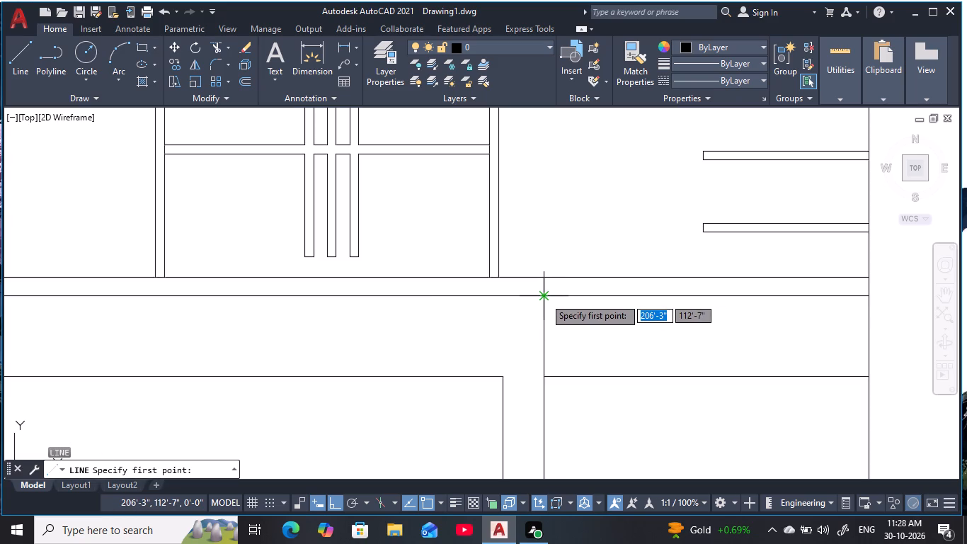
click(544, 297)
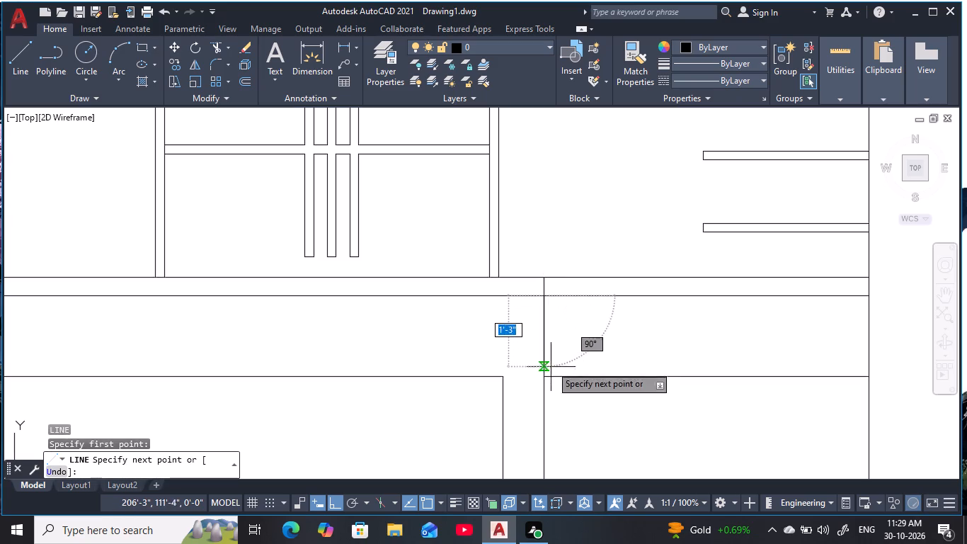
click(544, 379)
key(Escape)
key(Escape)
key(Escape)
key(Escape)
key(Escape)
key(Escape)
key(Escape)
key(Escape)
key(Escape)
key(Escape)
key(Escape)
key(Escape)
key(Escape)
key(Escape)
key(Escape)
key(Escape)
key(Escape)
key(Escape)
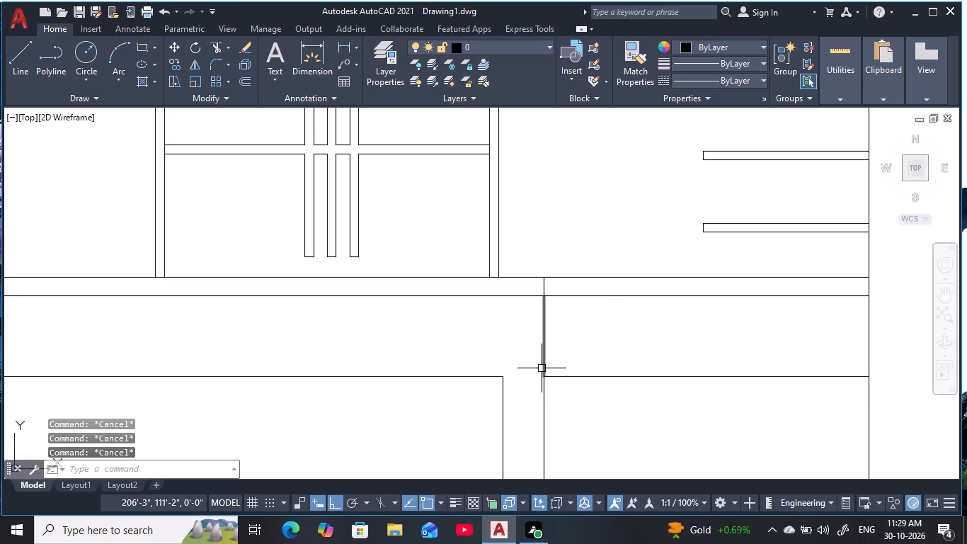
Draw a horizontal line about 14' long from the new vertical line's midpoint to the large left rectangle's edge.
text(l)
key(space)
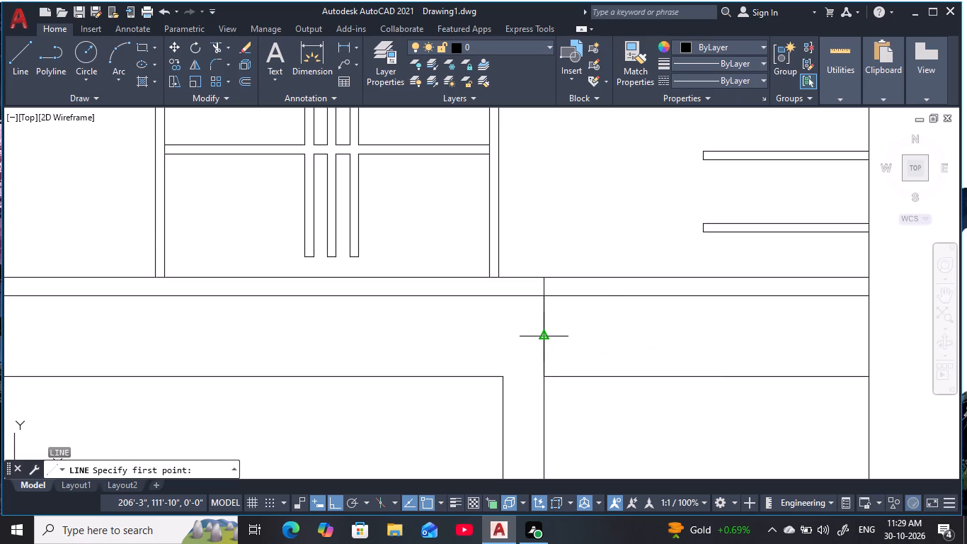
click(545, 332)
scroll(389, 336, down, 3)
middle_drag(375, 336, 509, 319)
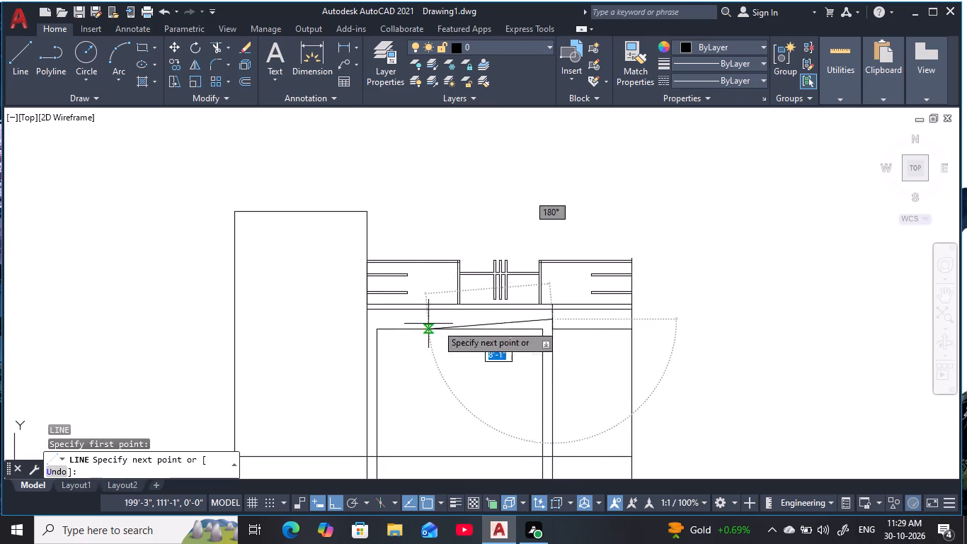
scroll(380, 326, up, 3)
key(F8)
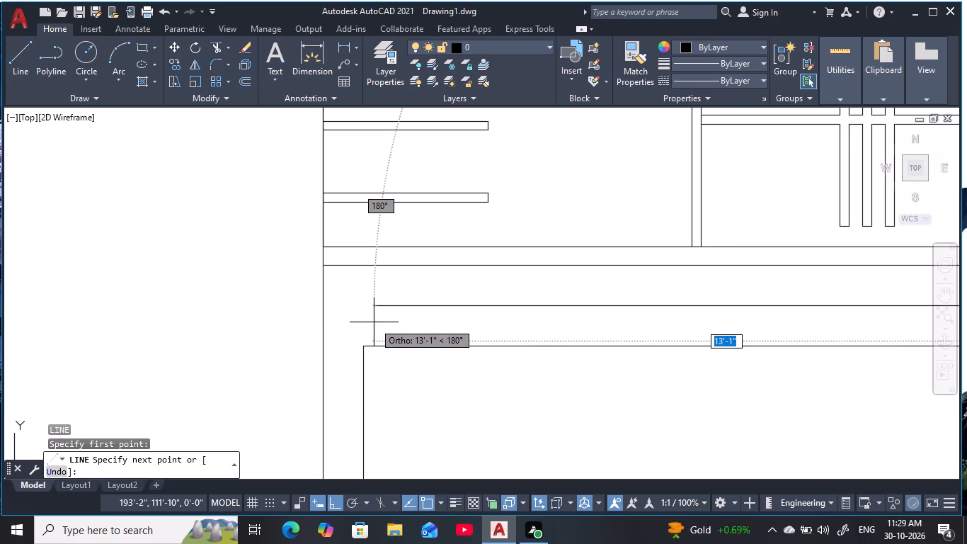
key(F8)
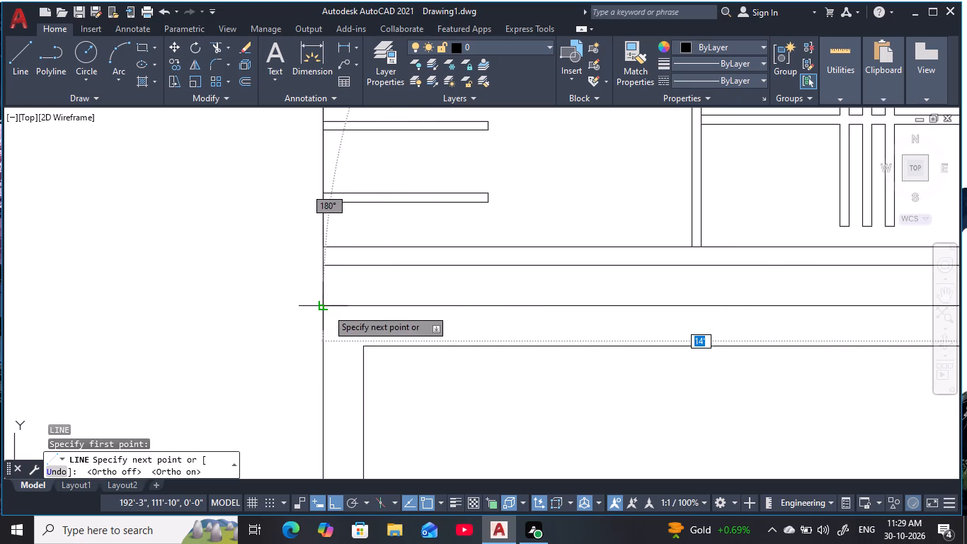
click(327, 309)
key(Escape)
key(Escape)
scroll(541, 289, down, 2)
middle_drag(542, 289, 391, 293)
key(Escape)
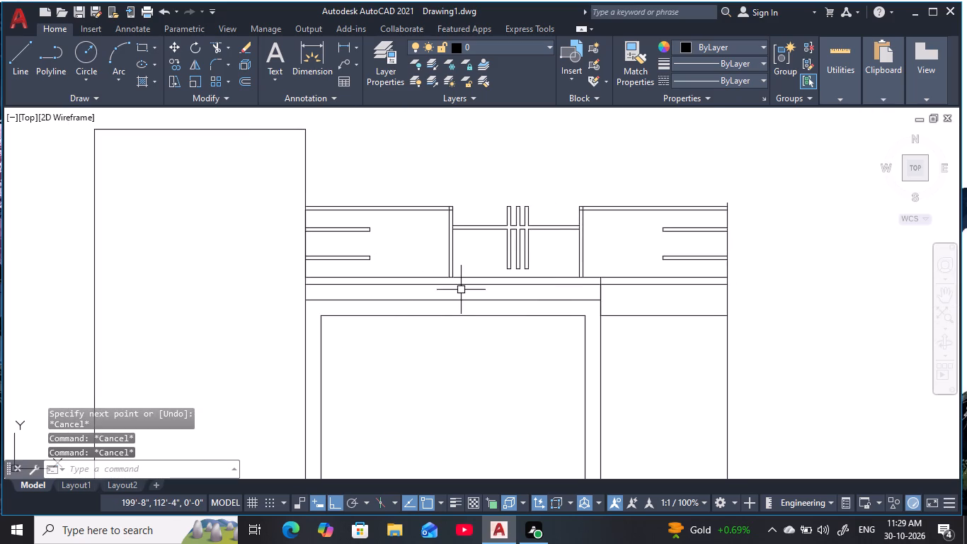
key(Escape)
Offset the new horizontal midline 1" upward.
text(o)
key(space)
text(1)
key(space)
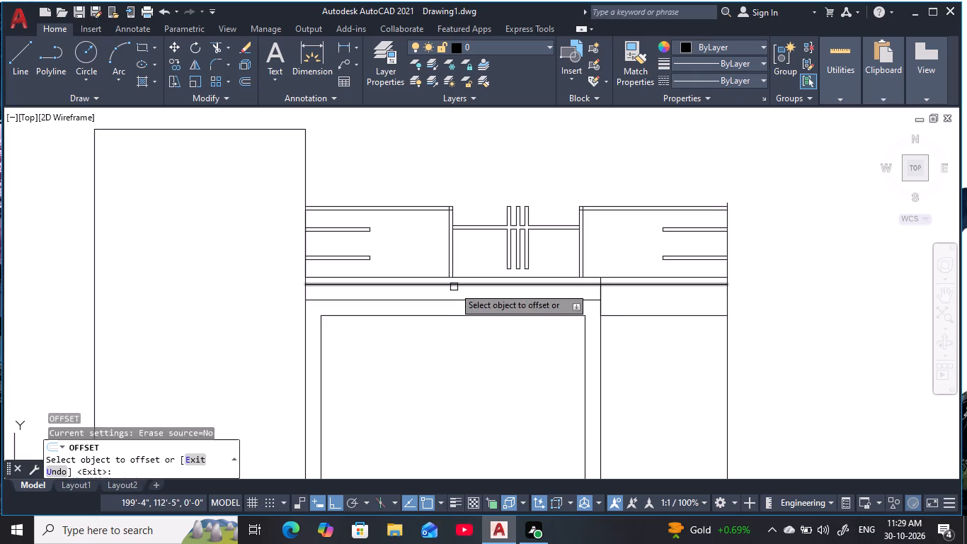
click(447, 300)
click(451, 288)
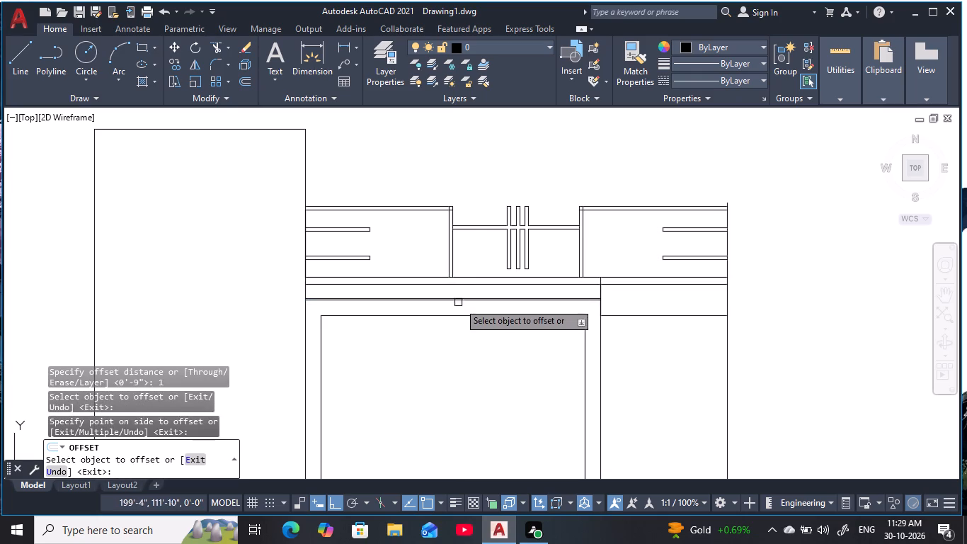
Offset the original horizontal midline above the large opening 1" downward.
scroll(459, 304, up, 2)
click(453, 299)
click(453, 341)
key(Escape)
key(Escape)
key(Escape)
key(Escape)
key(Escape)
key(Escape)
key(Escape)
key(Escape)
key(Escape)
key(Escape)
key(Escape)
key(Escape)
key(Escape)
key(Escape)
key(Escape)
key(Escape)
key(Escape)
key(Escape)
key(Escape)
key(Escape)
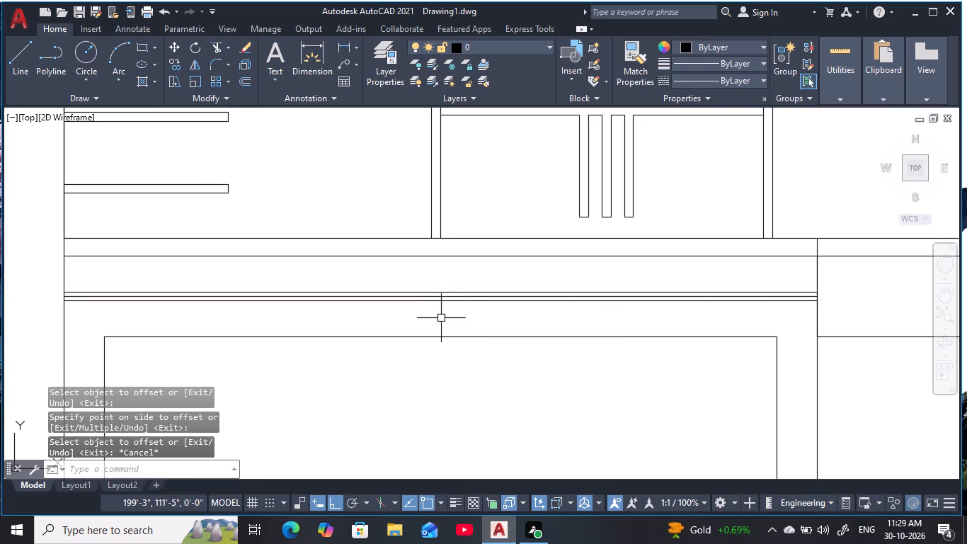
Erase the original horizontal midline between its two 1" offset lines.
click(444, 296)
text(e)
key(space)
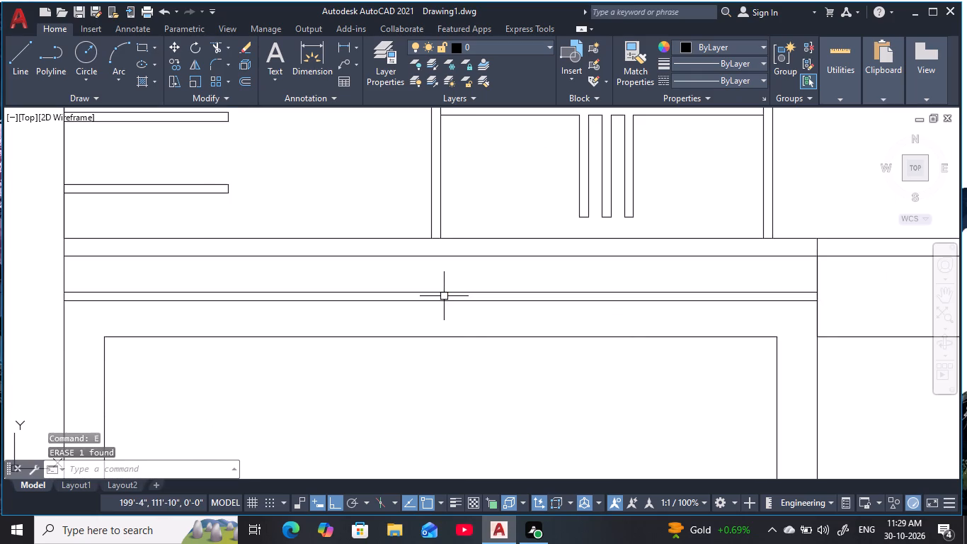
key(Escape)
key(Escape)
Offset the upper line of the 2" midline pair 4" upward and its lower line 4" downward.
scroll(440, 290, down, 1)
middle_drag(440, 290, 412, 320)
key(Escape)
key(Escape)
key(Escape)
middle_drag(565, 310, 479, 305)
key(Escape)
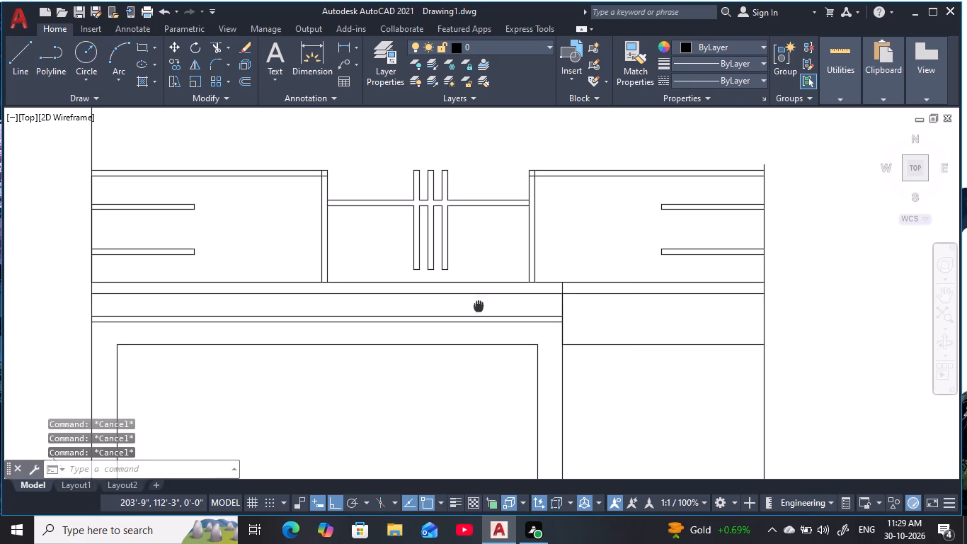
text(o)
key(space)
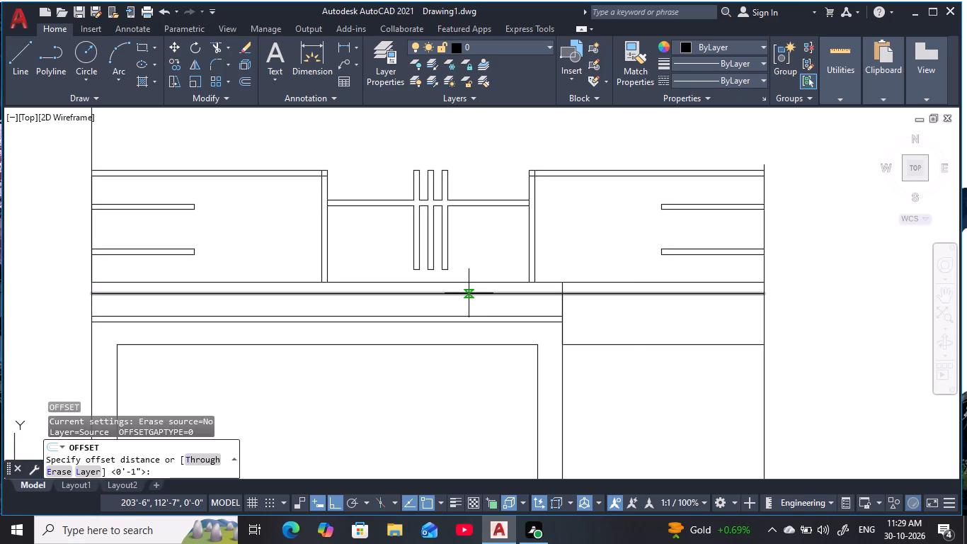
text(4)
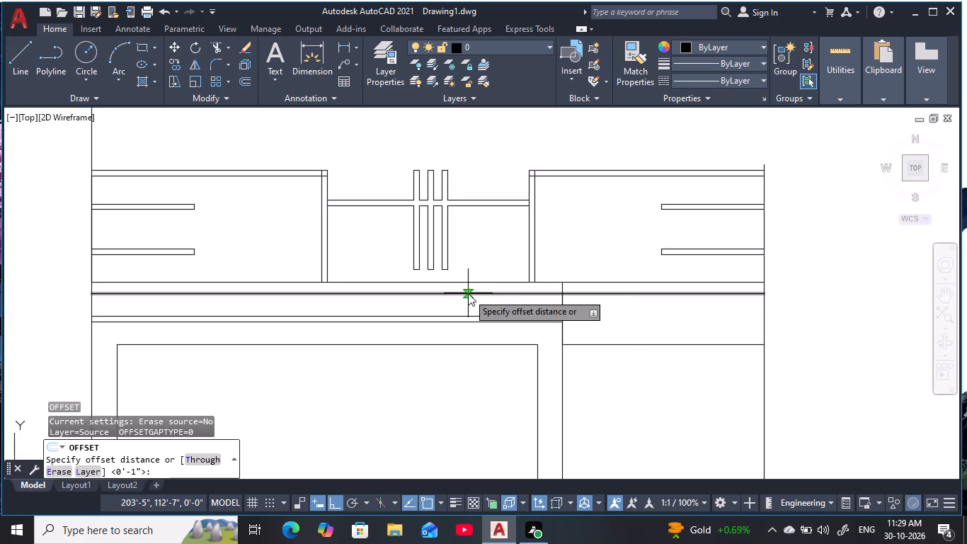
key(space)
click(498, 317)
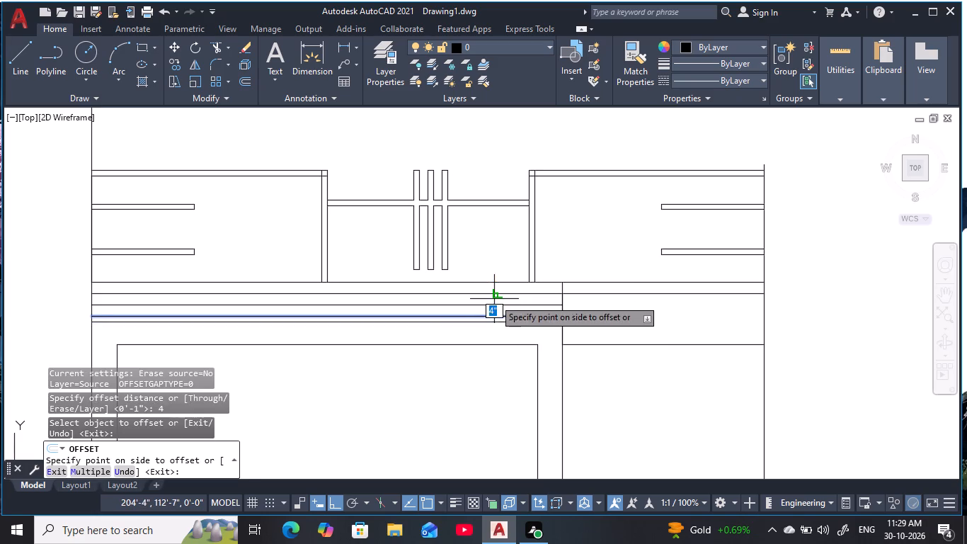
click(494, 299)
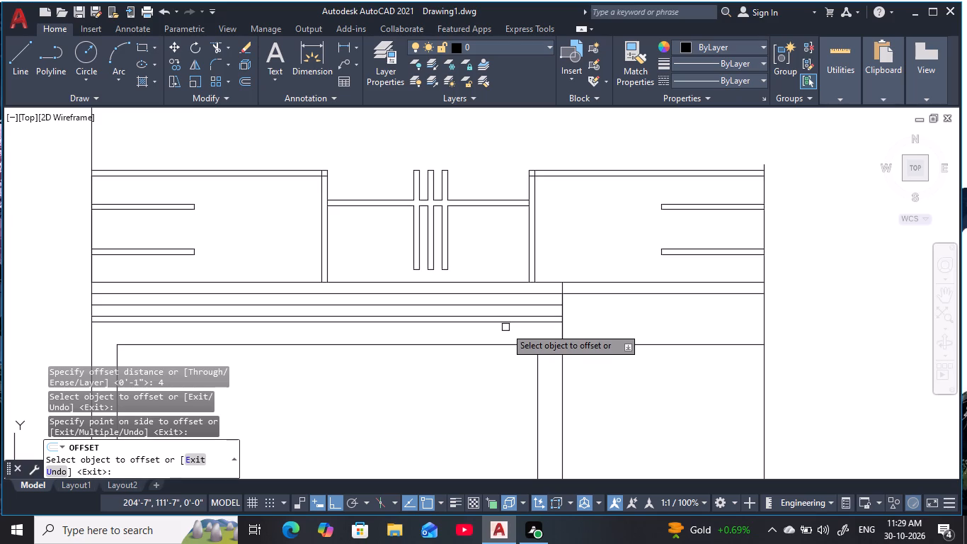
click(511, 322)
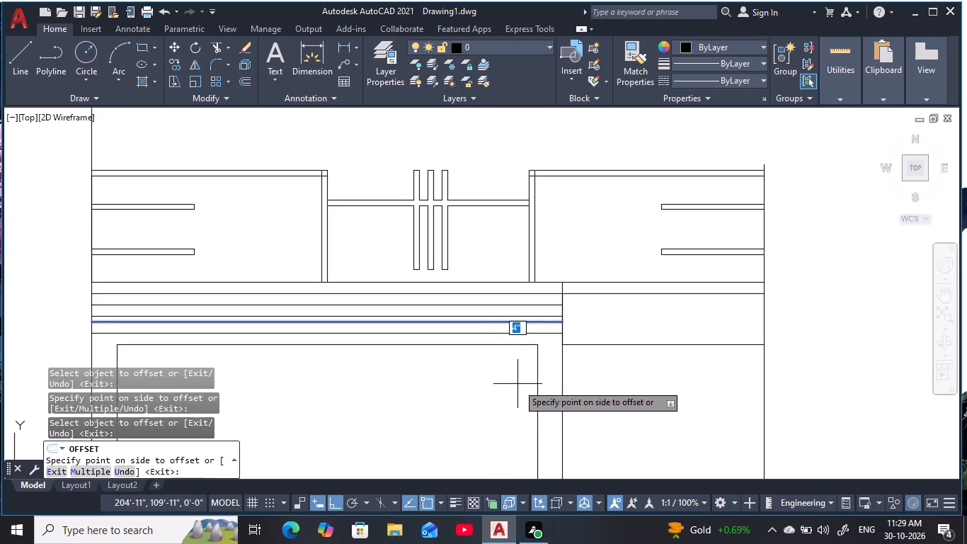
click(519, 384)
key(Escape)
key(Escape)
key(Escape)
key(Escape)
key(Escape)
key(Escape)
key(Escape)
key(Escape)
key(Escape)
key(Escape)
key(Escape)
key(Escape)
key(Escape)
key(Escape)
key(Escape)
key(Escape)
key(Escape)
key(Escape)
key(Escape)
key(Escape)
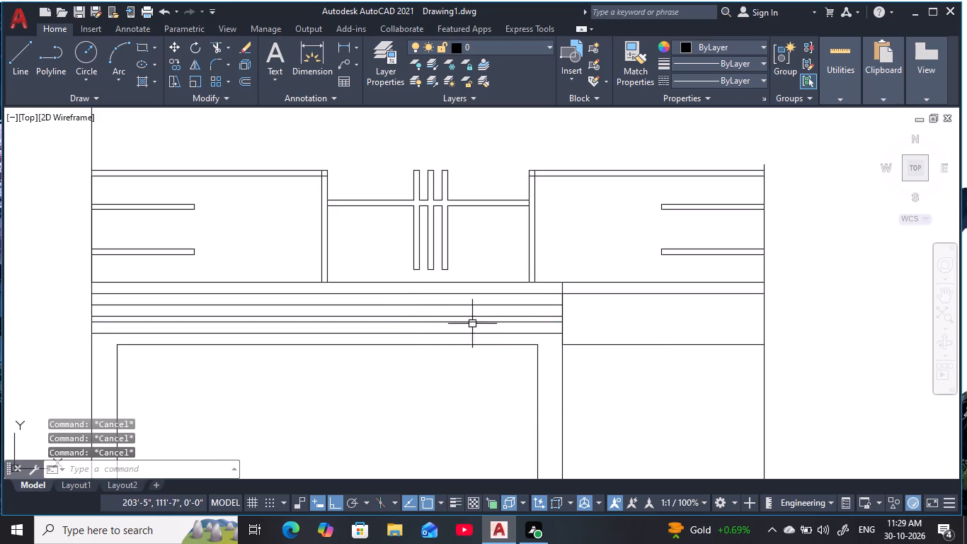
Erase the lower line of the full-width 4" horizontal pair beneath the top bays.
click(539, 297)
text(e)
key(space)
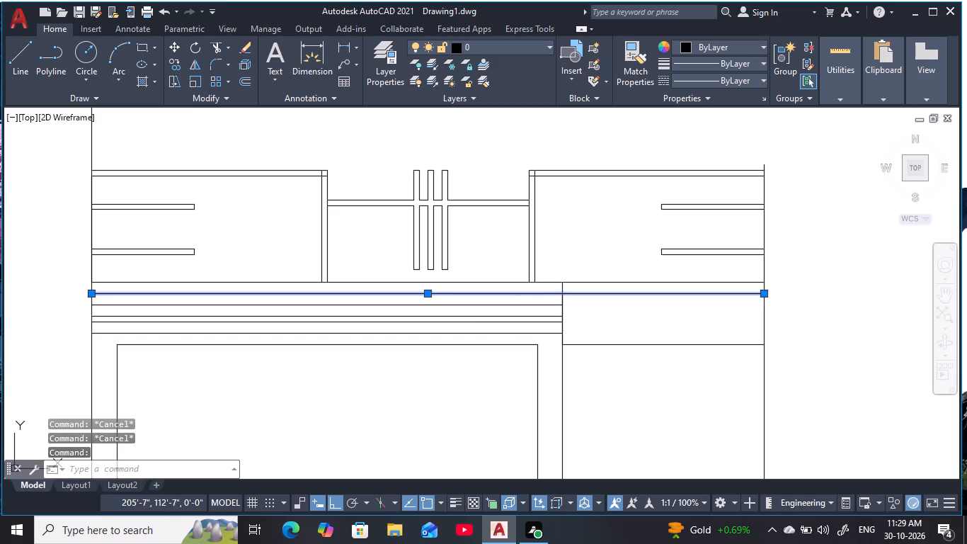
Offset the full-width horizontal line at the base of the top bays 3" downward.
text(o)
key(space)
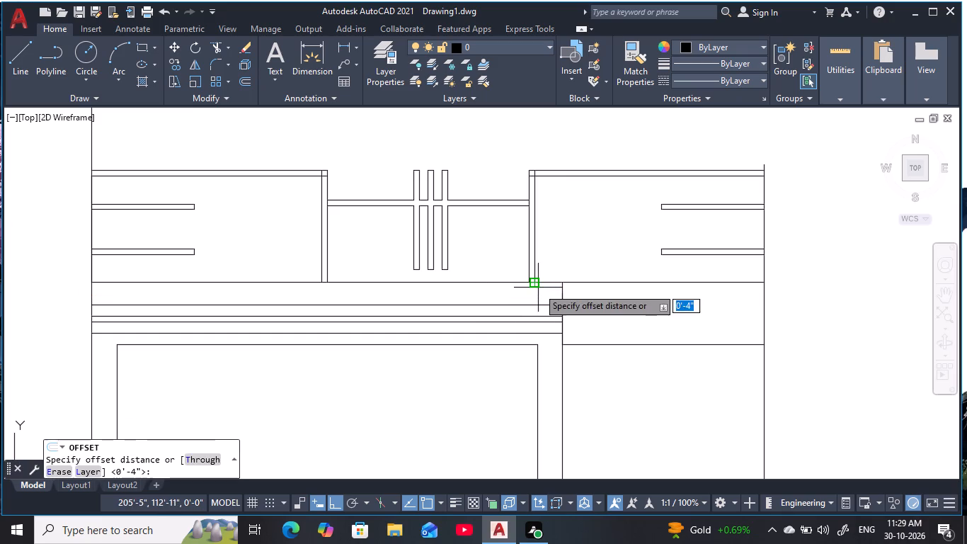
text(3)
key(space)
click(513, 283)
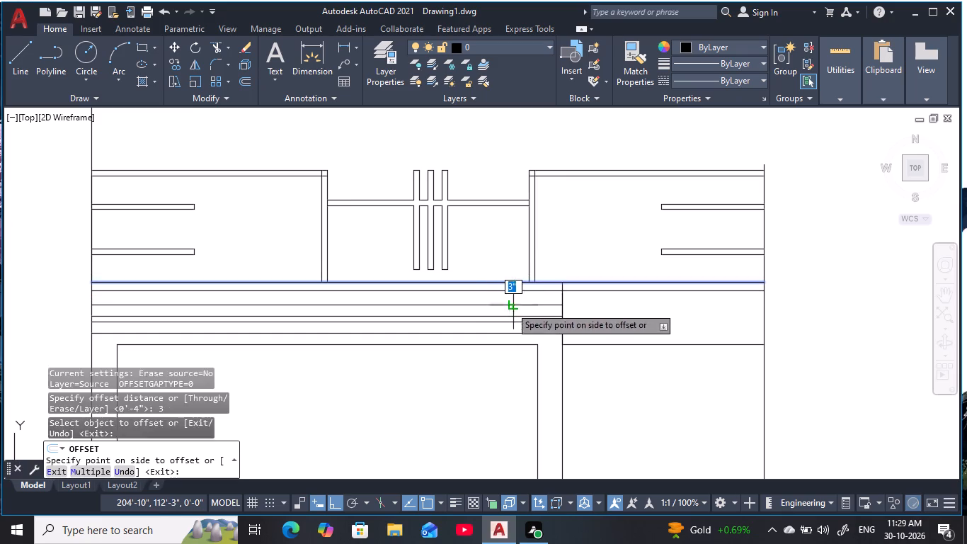
click(510, 308)
key(Escape)
key(Escape)
key(Escape)
key(Escape)
key(Escape)
key(Escape)
key(Escape)
key(Escape)
key(Escape)
key(Escape)
key(Escape)
key(Escape)
key(Escape)
key(Escape)
key(Escape)
key(Escape)
key(Escape)
Offset the upper 4" offset line 2" upward and the lower 4" offset line 2" downward, forming 2" strips.
text(o 2)
key(space)
click(527, 305)
click(530, 292)
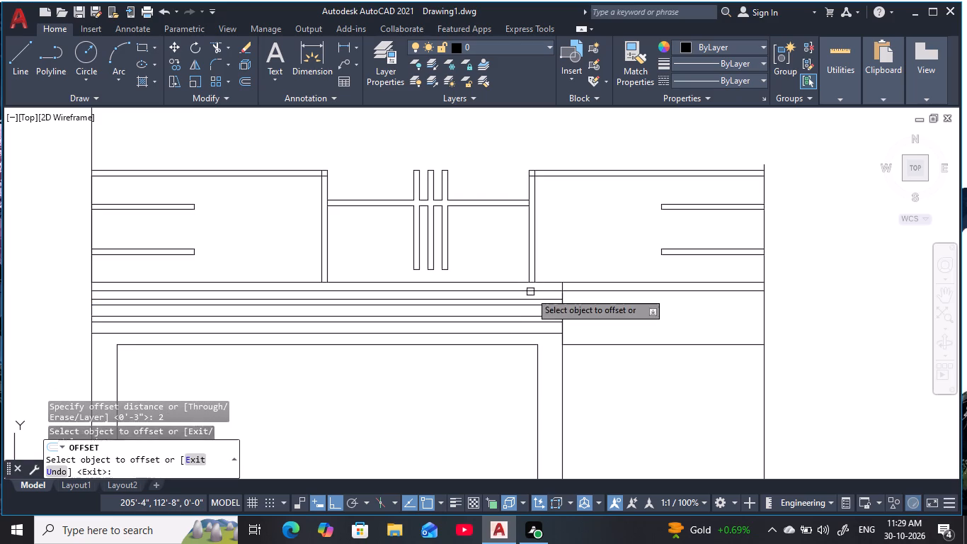
click(527, 333)
click(528, 373)
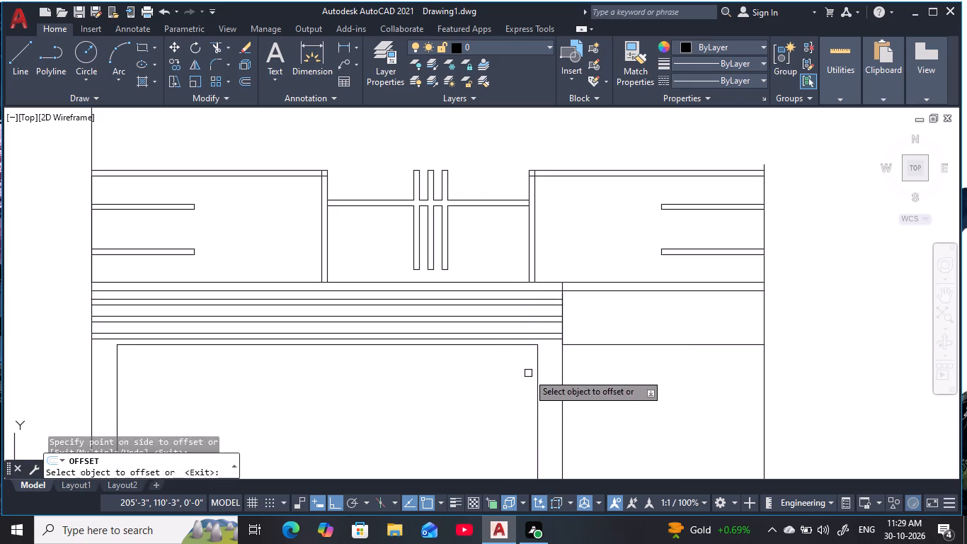
key(Escape)
key(Escape)
key(Escape)
key(Escape)
key(Escape)
key(Escape)
key(Escape)
key(Escape)
key(Escape)
key(Escape)
key(Escape)
key(Escape)
key(Escape)
key(Escape)
key(Escape)
key(Escape)
key(Escape)
key(Escape)
key(Escape)
key(Escape)
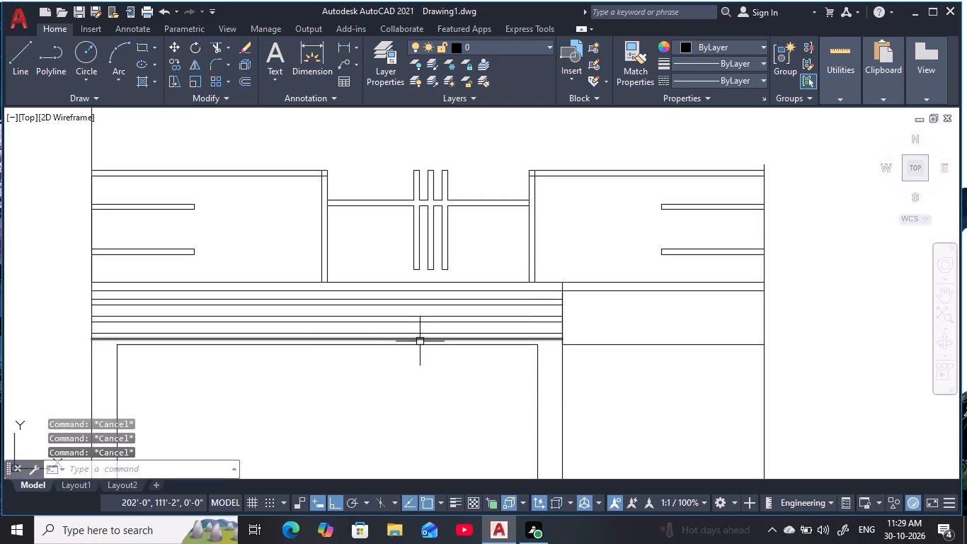
key(Escape)
key(Escape)
key(Escape)
key(Escape)
key(Escape)
key(Escape)
key(Escape)
key(Escape)
key(Escape)
key(Escape)
key(Escape)
key(Escape)
key(Escape)
key(Escape)
key(Escape)
key(Escape)
key(Escape)
key(Escape)
key(Escape)
key(Escape)
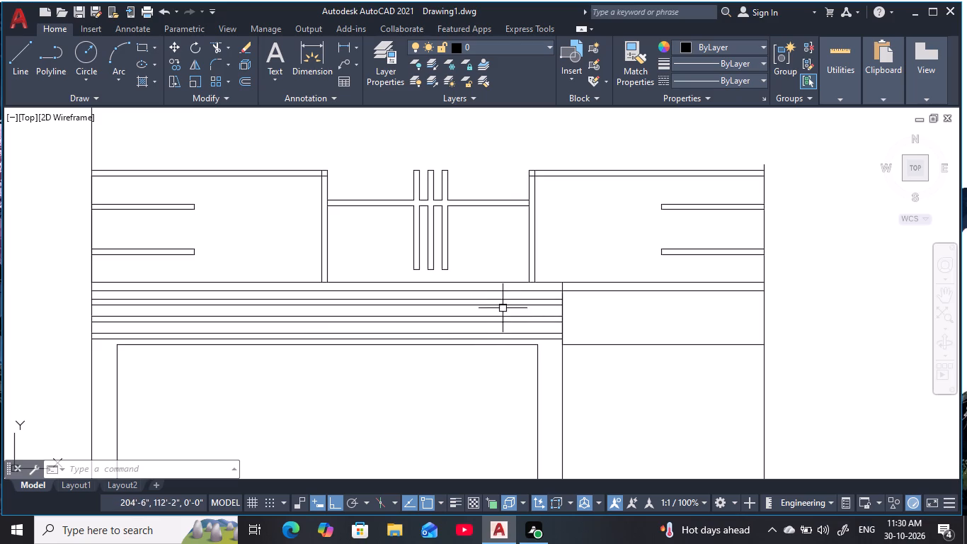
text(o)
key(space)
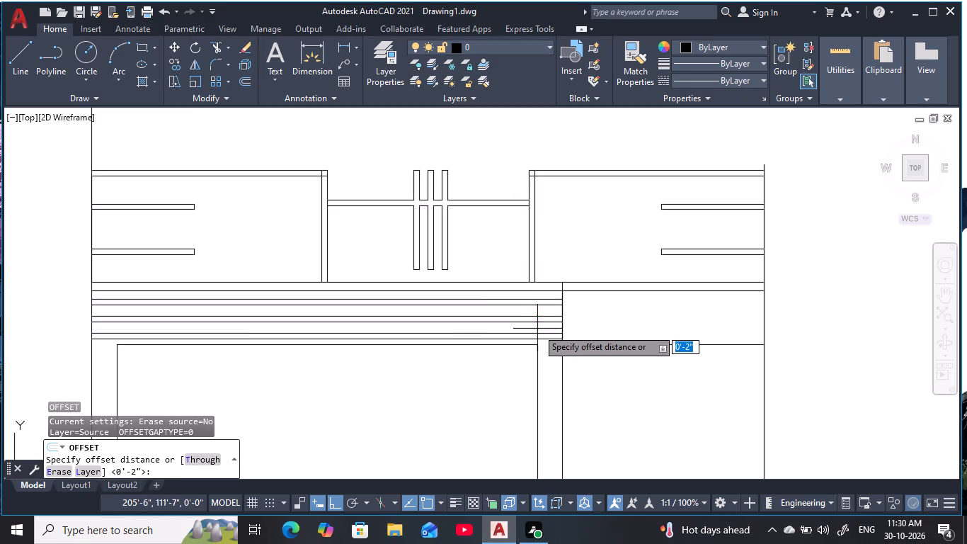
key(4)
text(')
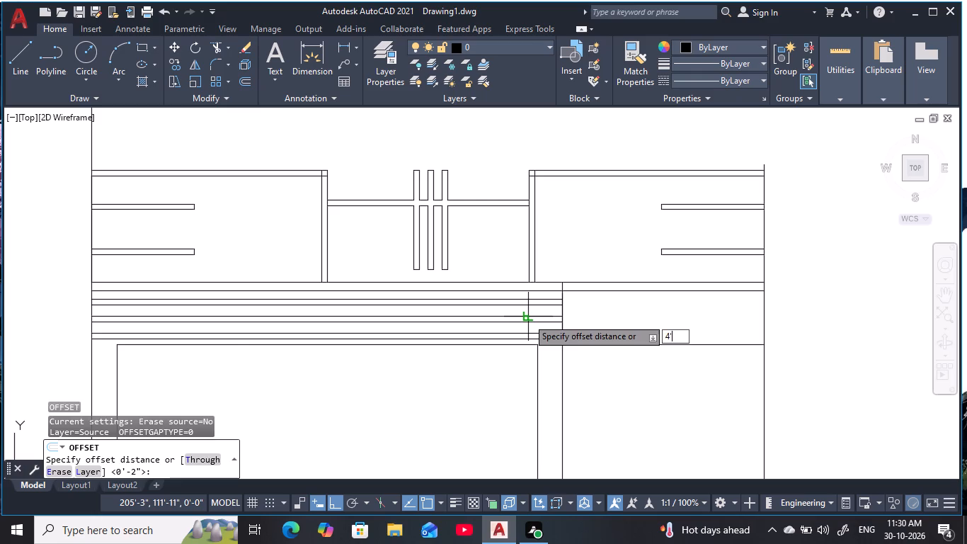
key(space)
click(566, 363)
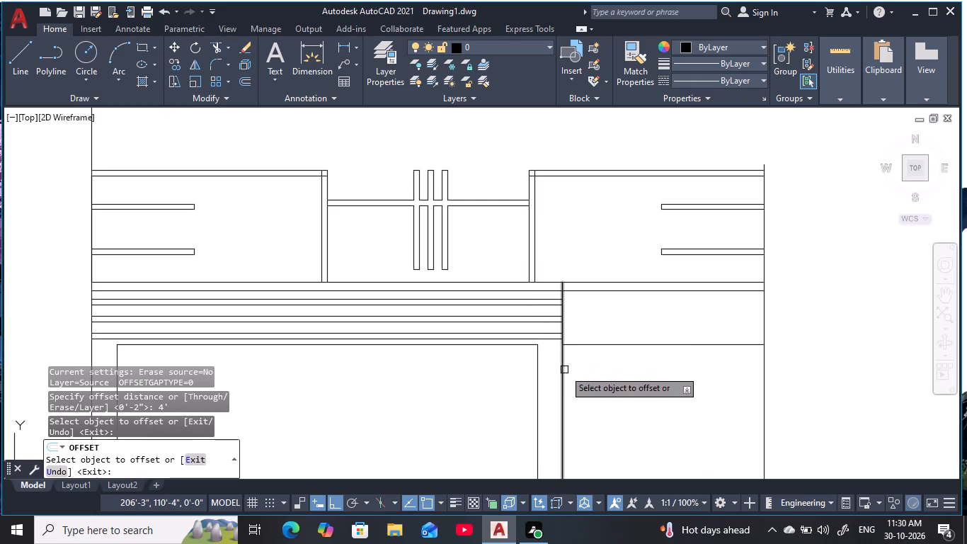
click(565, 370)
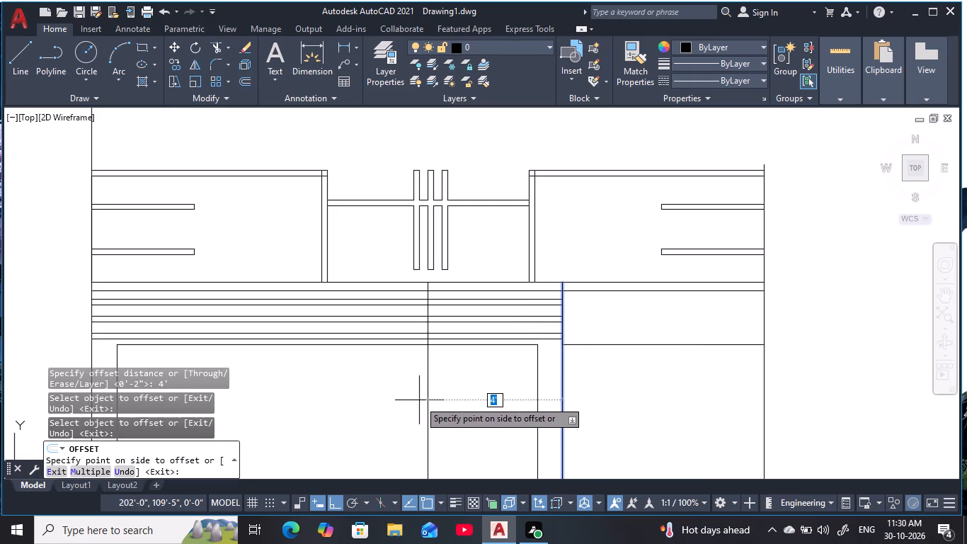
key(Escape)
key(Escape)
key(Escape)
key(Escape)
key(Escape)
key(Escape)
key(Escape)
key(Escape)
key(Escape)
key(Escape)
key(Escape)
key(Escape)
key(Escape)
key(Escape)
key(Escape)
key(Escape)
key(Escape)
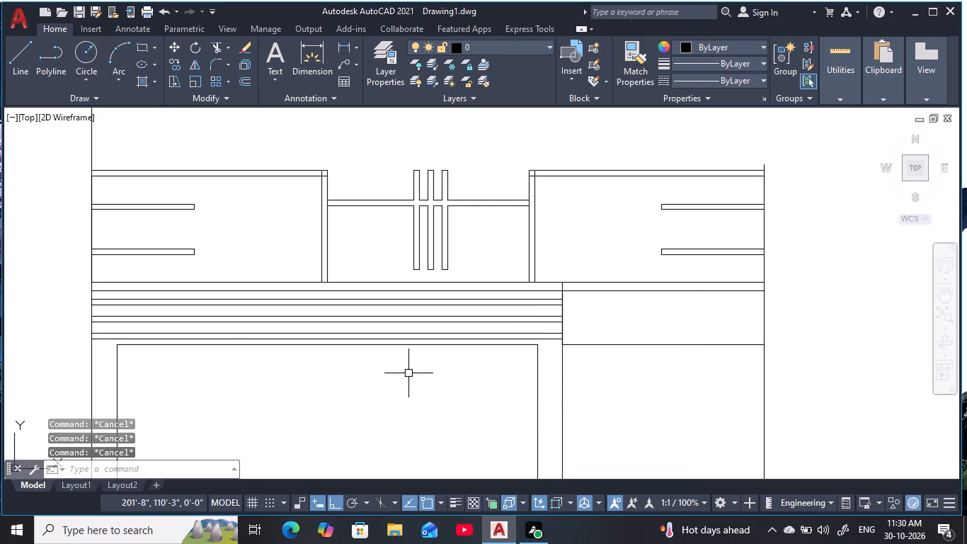
Draw a vertical line about 2'-5" long downward from the midpoint of the upper strip's lower line into the large opening.
text(l)
key(space)
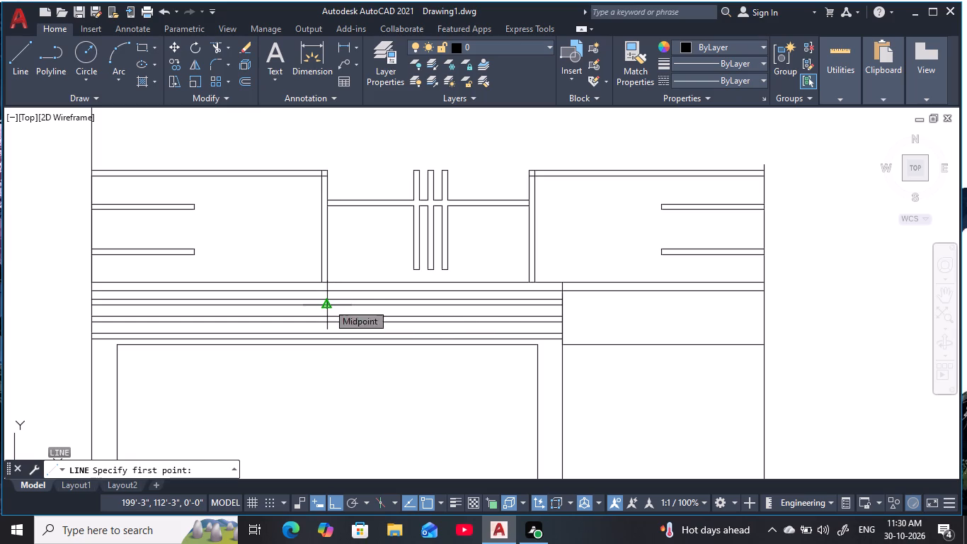
click(328, 303)
click(333, 387)
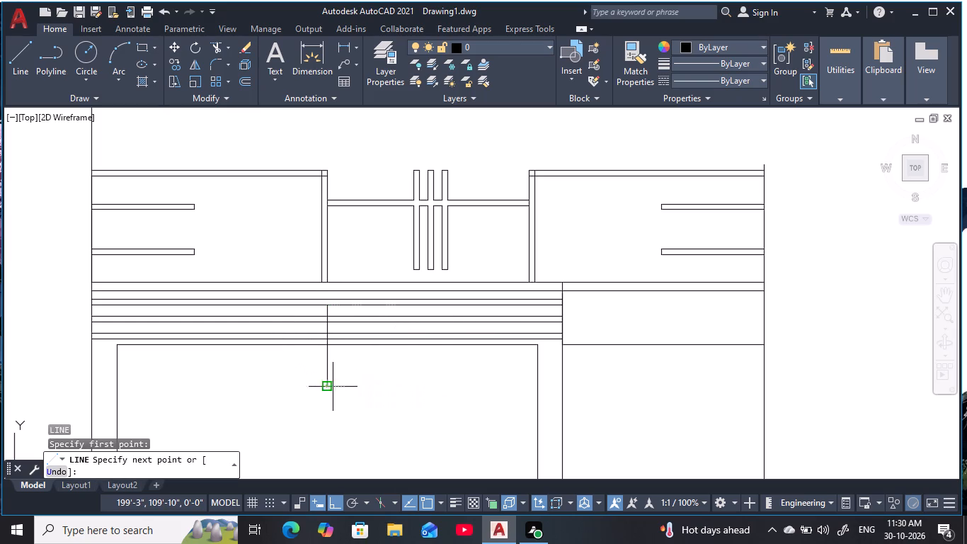
key(Escape)
key(Escape)
key(Escape)
key(Escape)
key(Escape)
key(Escape)
key(Escape)
key(Escape)
key(Escape)
key(Escape)
key(Escape)
key(Escape)
key(Escape)
key(Escape)
key(Escape)
key(Escape)
key(Escape)
key(Escape)
Offset the central vertical line 3' to each side.
text(o)
key(space)
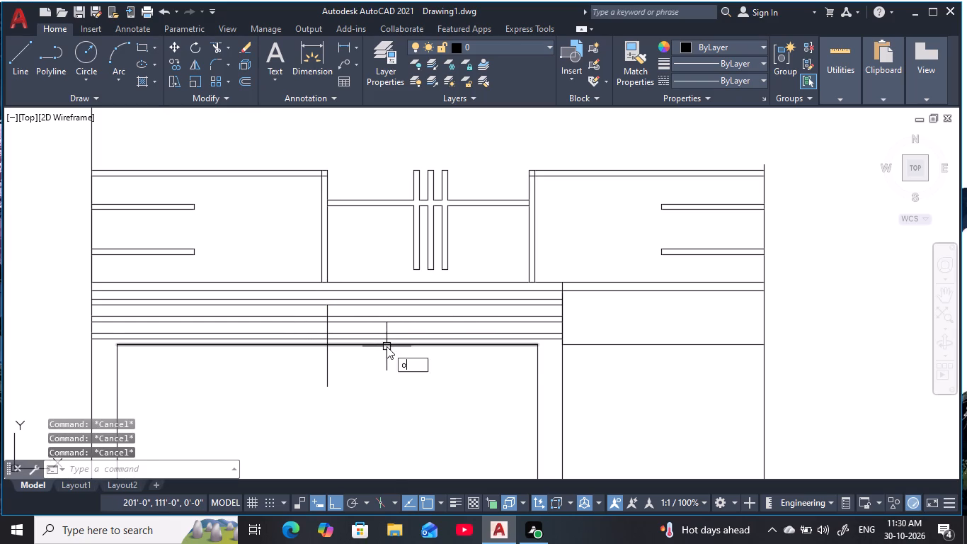
key(3)
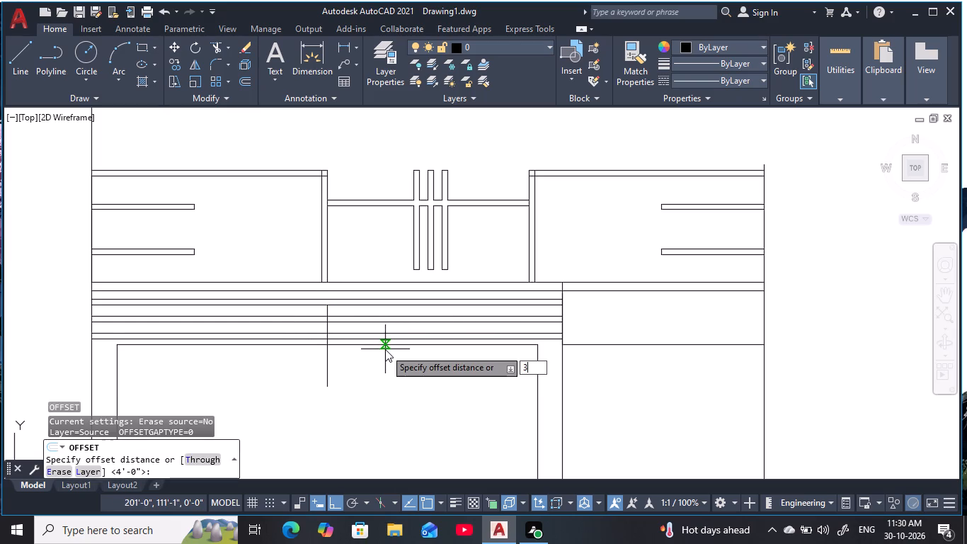
key(apostrophe)
key(space)
click(327, 375)
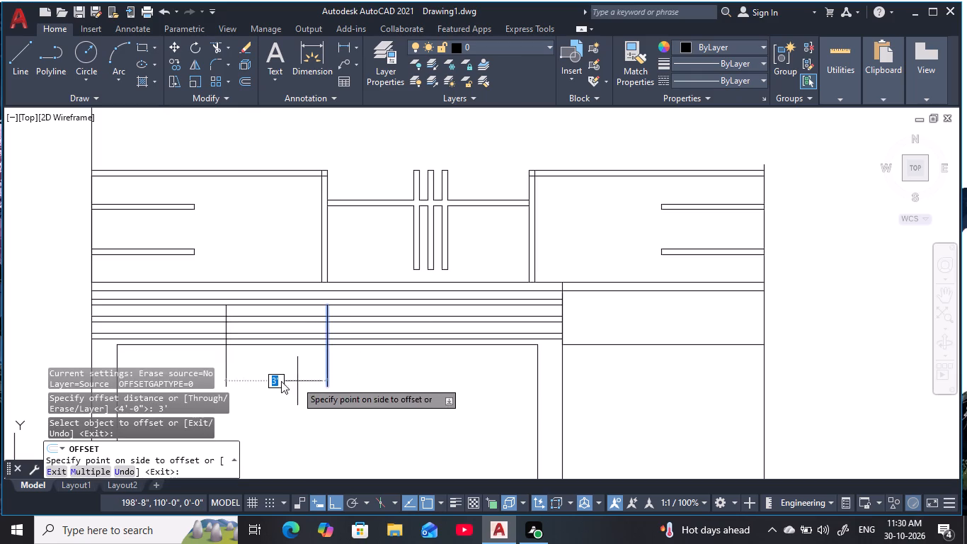
click(188, 361)
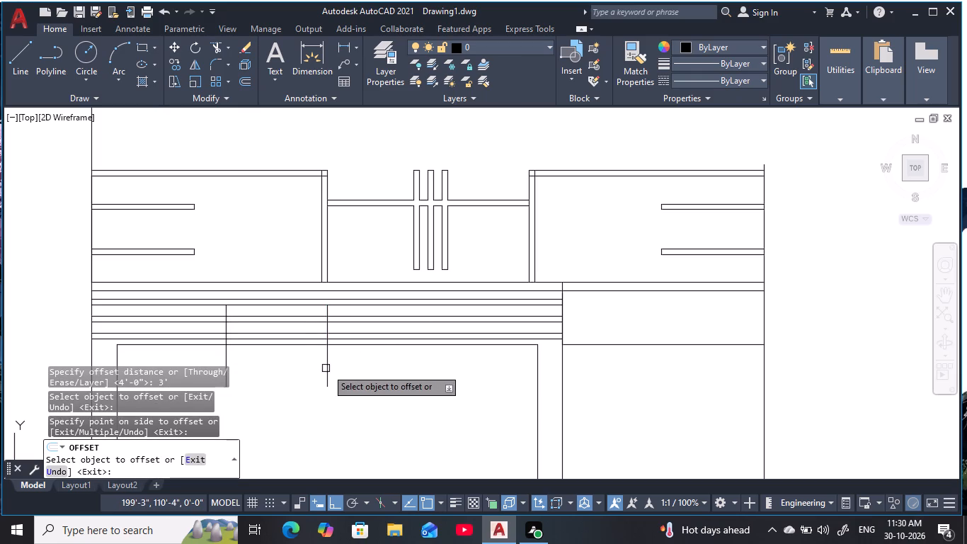
click(327, 370)
click(516, 373)
key(Escape)
key(Escape)
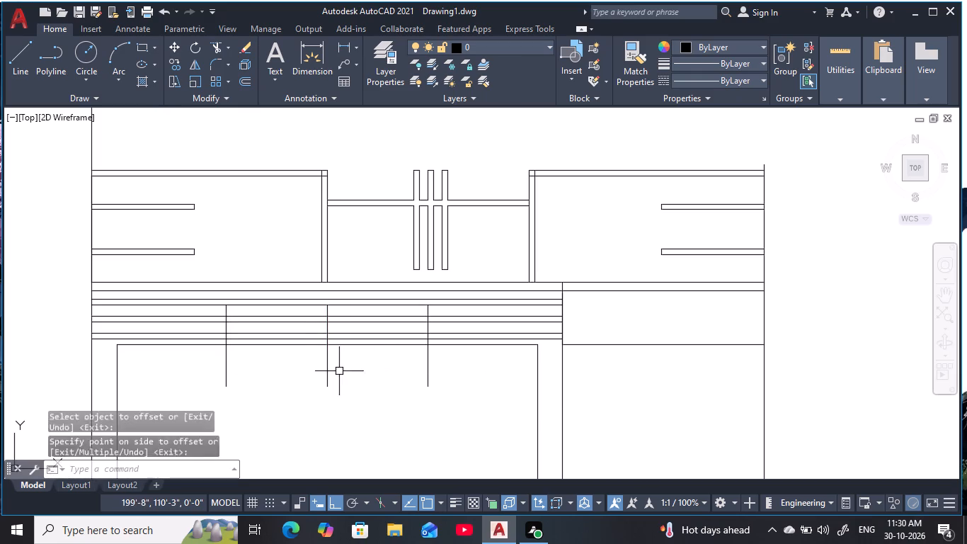
middle_drag(362, 381, 441, 373)
key(Escape)
key(Escape)
key(Escape)
key(Escape)
key(Escape)
key(Escape)
key(Escape)
key(Escape)
key(Escape)
key(Escape)
key(Escape)
key(Escape)
key(Escape)
key(Escape)
key(Escape)
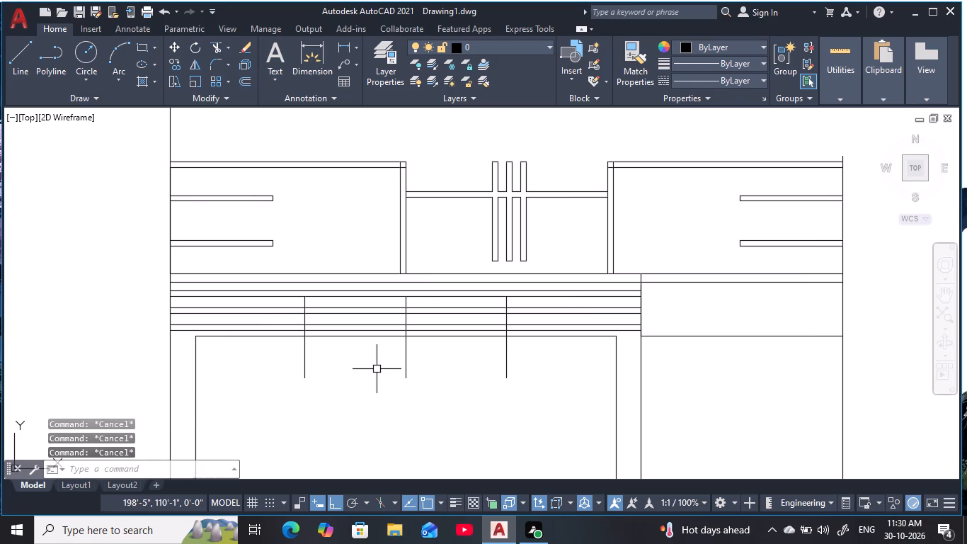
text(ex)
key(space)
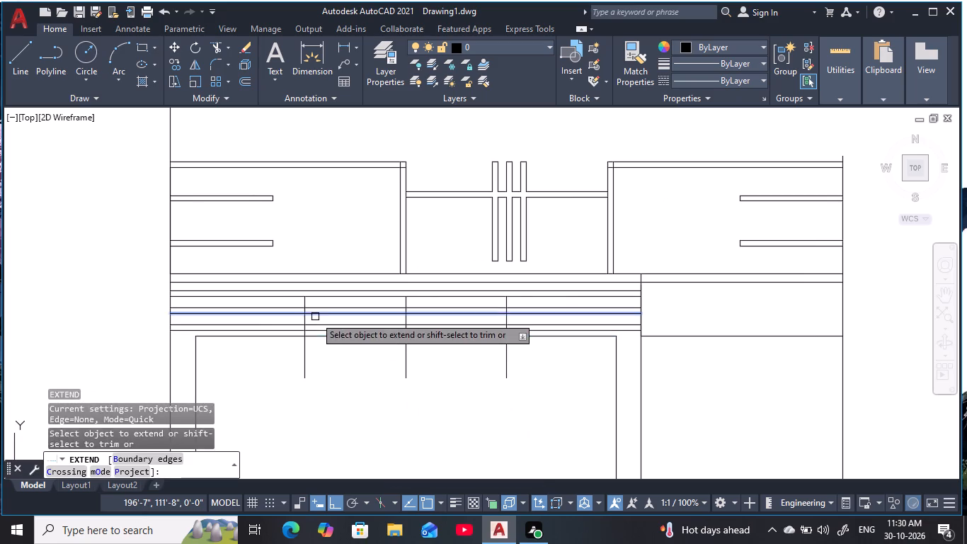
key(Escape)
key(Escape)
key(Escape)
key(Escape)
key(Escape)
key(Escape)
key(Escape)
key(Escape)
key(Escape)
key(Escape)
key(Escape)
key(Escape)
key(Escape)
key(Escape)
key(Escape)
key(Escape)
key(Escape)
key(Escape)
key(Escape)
Draw short vertical lines from the tops of both outer verticals up to the horizontal line just below the top bays' base.
scroll(314, 315, up, 1)
key(l)
key(space)
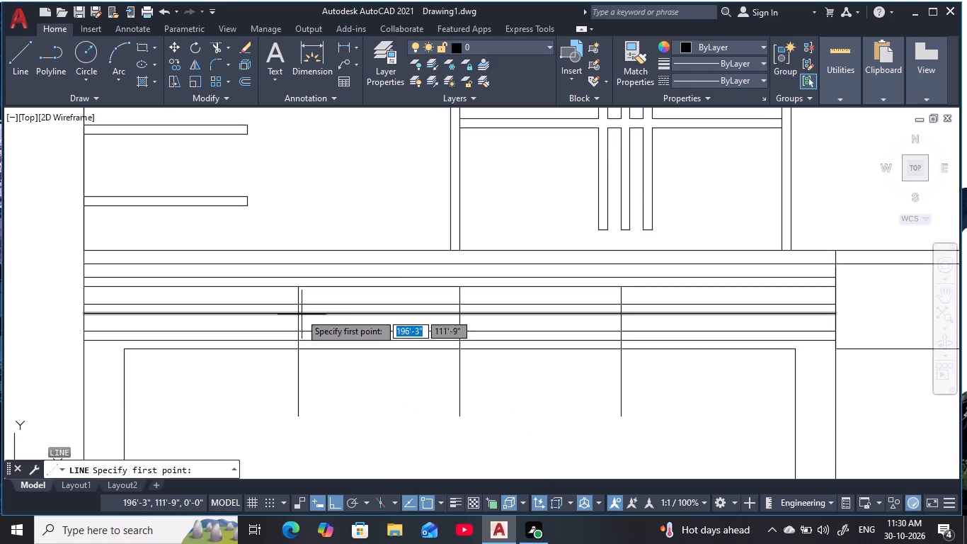
scroll(285, 284, up, 2)
click(316, 293)
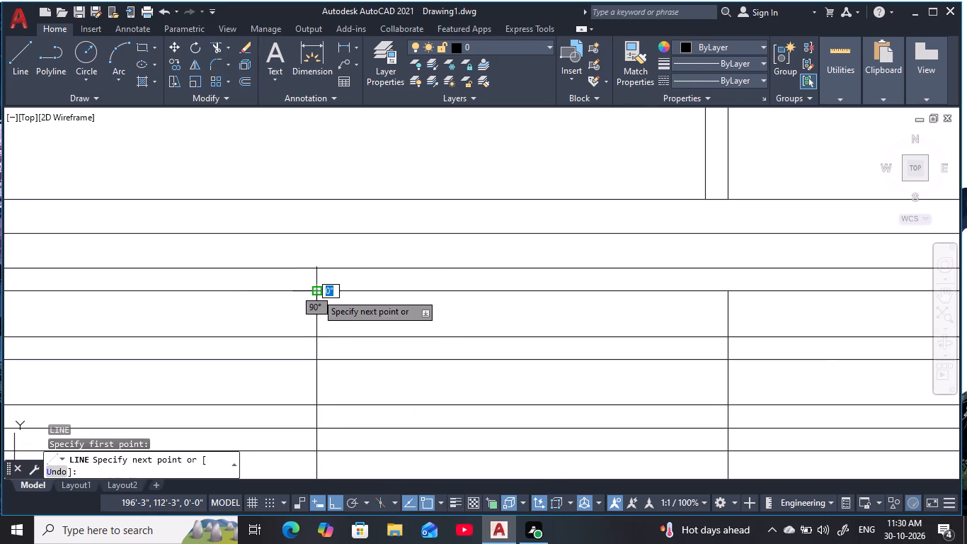
click(316, 236)
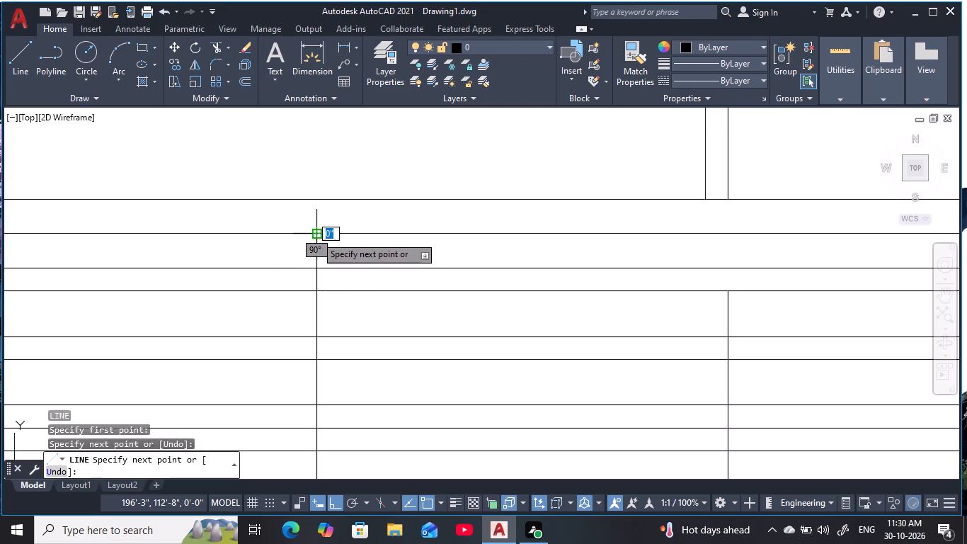
key(Escape)
scroll(580, 321, down, 2)
middle_drag(569, 318, 336, 300)
key(space)
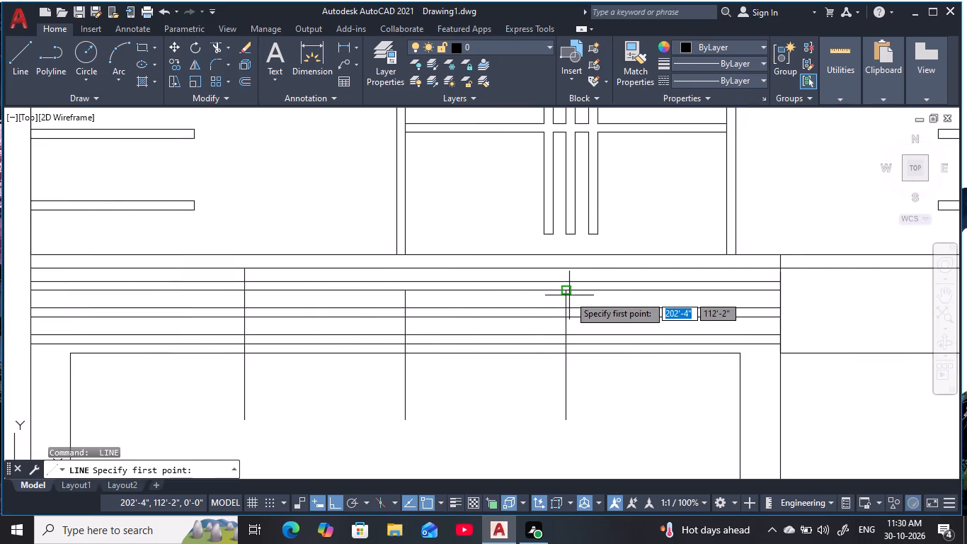
click(569, 293)
click(570, 270)
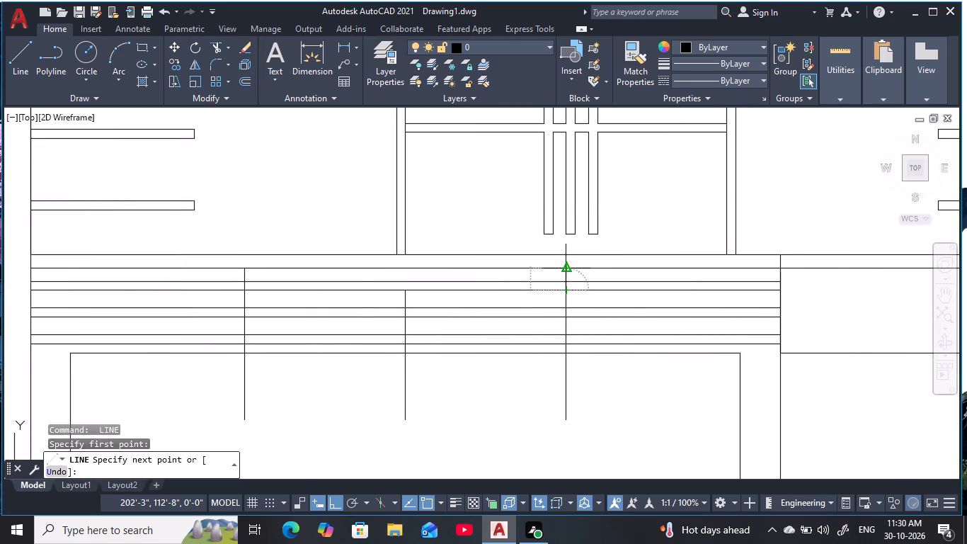
key(Escape)
key(Escape)
key(Escape)
key(Escape)
key(Escape)
key(Escape)
key(Escape)
key(Escape)
key(Escape)
key(Escape)
key(Escape)
key(Escape)
key(Escape)
key(Escape)
key(Escape)
key(Escape)
key(Escape)
key(Escape)
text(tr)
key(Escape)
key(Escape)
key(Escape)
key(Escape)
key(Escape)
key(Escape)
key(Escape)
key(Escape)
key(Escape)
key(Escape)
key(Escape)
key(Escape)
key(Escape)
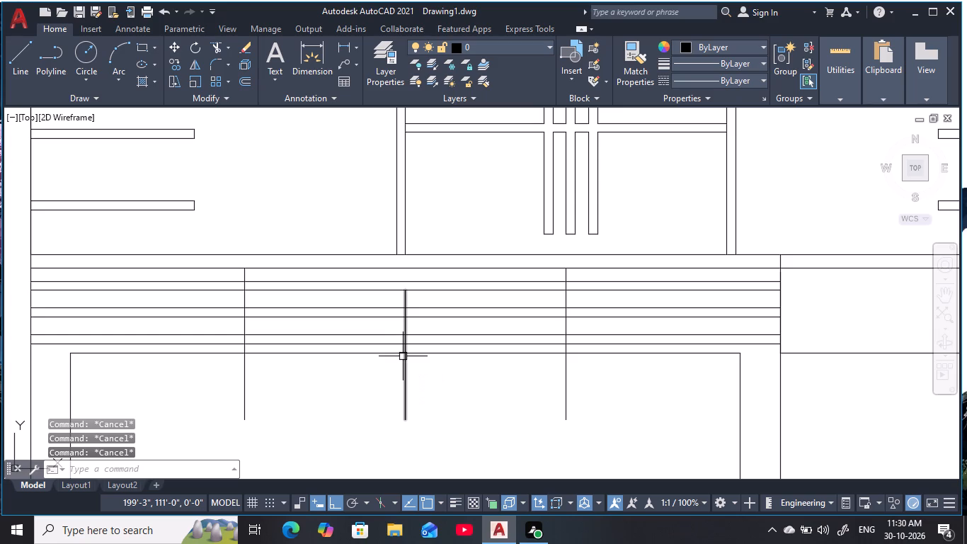
Trim the lines of the lower and upper 2" strips between the two outer verticals.
text(tr)
key(space)
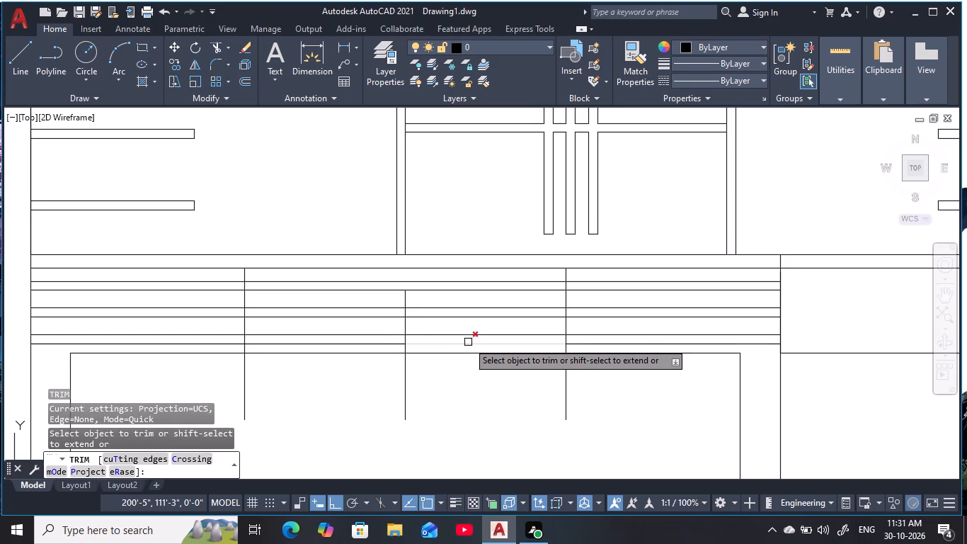
click(468, 342)
click(469, 338)
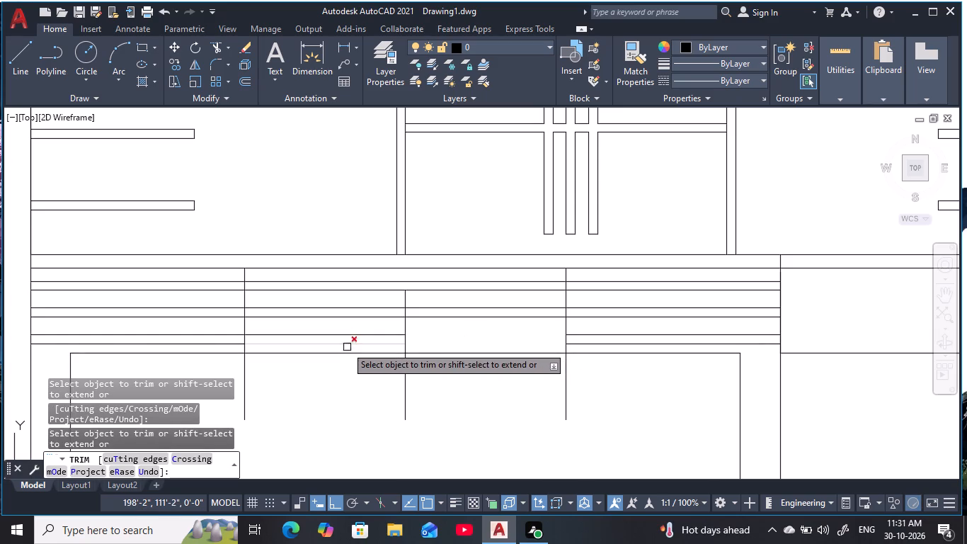
click(345, 345)
click(345, 335)
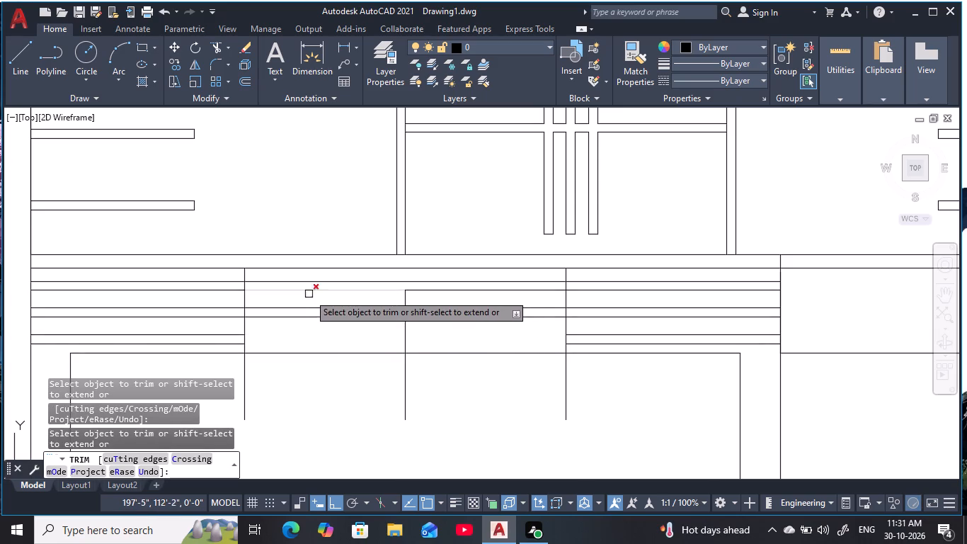
click(309, 294)
click(312, 280)
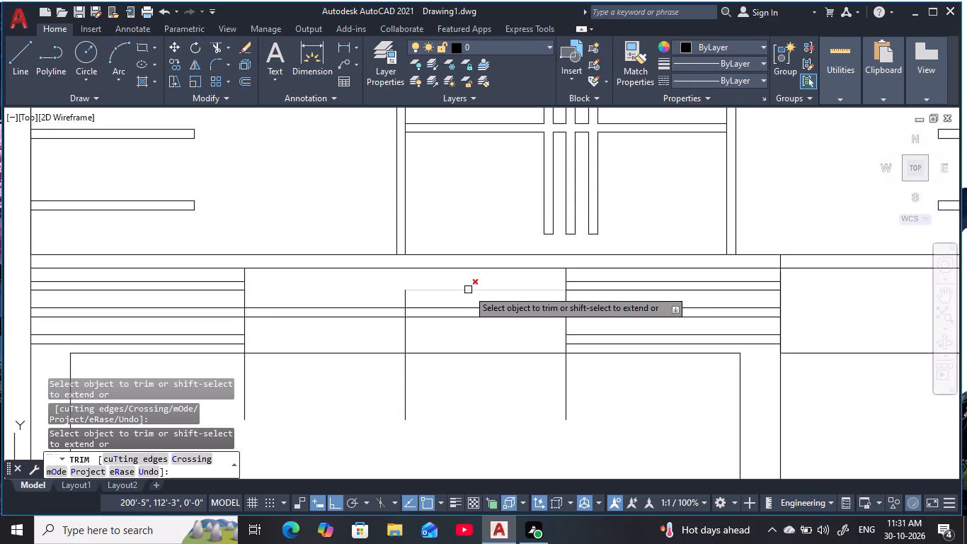
click(468, 290)
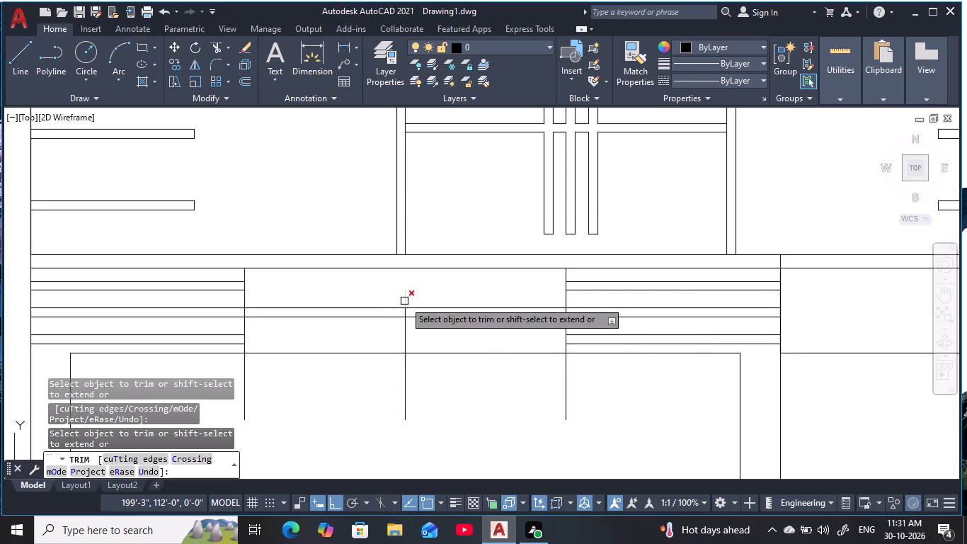
key(Escape)
key(Escape)
key(Escape)
key(Escape)
key(Escape)
key(Escape)
key(Escape)
key(Escape)
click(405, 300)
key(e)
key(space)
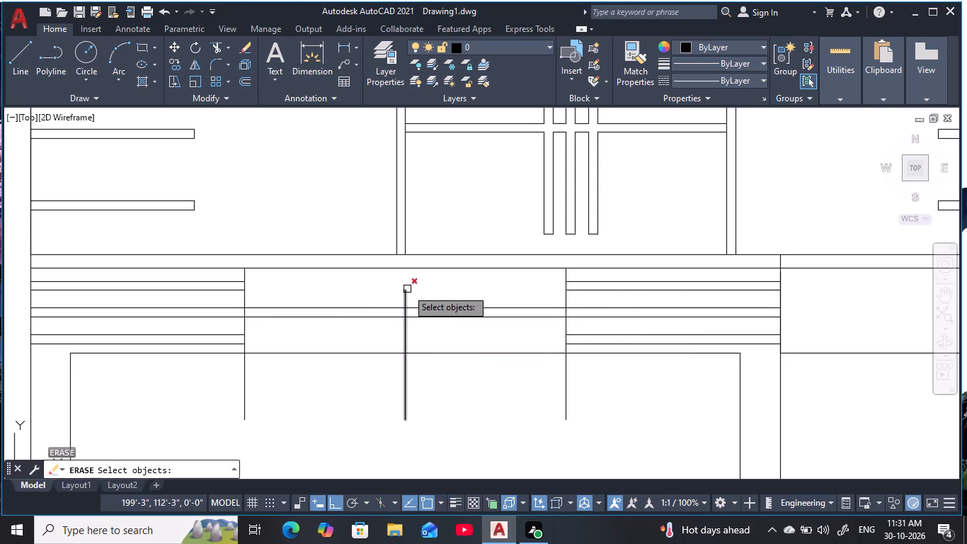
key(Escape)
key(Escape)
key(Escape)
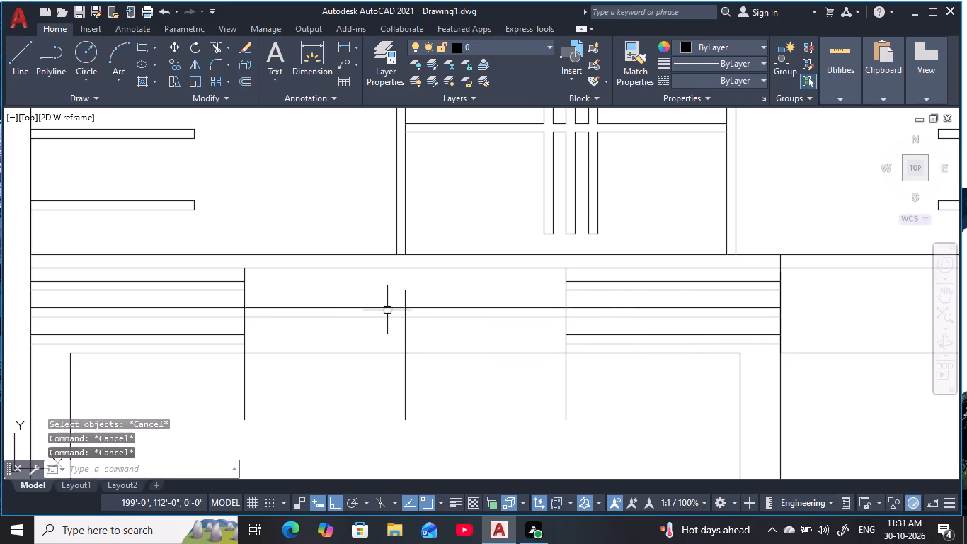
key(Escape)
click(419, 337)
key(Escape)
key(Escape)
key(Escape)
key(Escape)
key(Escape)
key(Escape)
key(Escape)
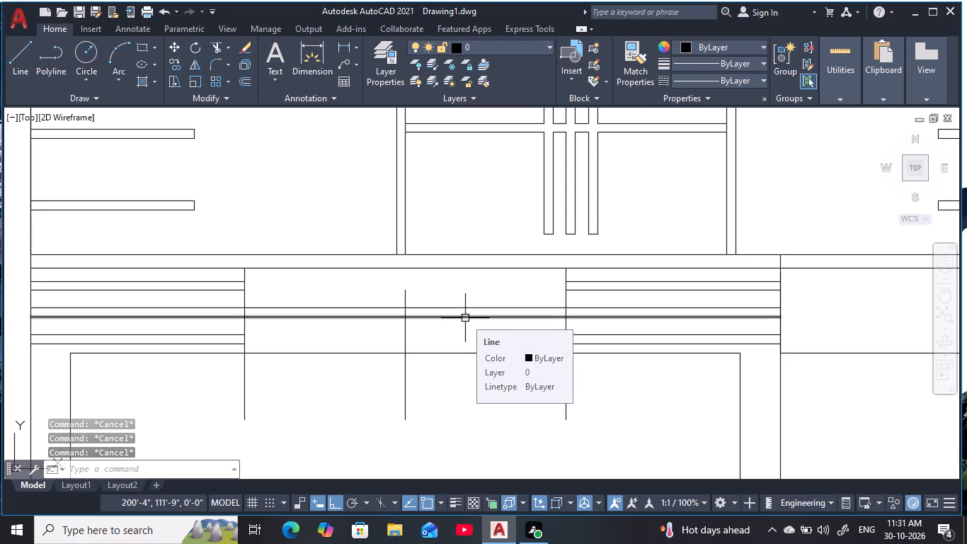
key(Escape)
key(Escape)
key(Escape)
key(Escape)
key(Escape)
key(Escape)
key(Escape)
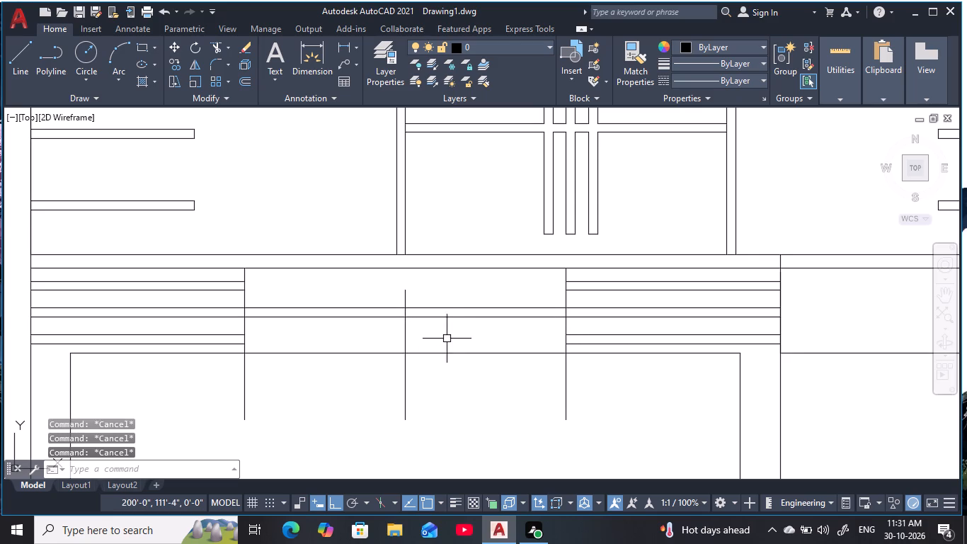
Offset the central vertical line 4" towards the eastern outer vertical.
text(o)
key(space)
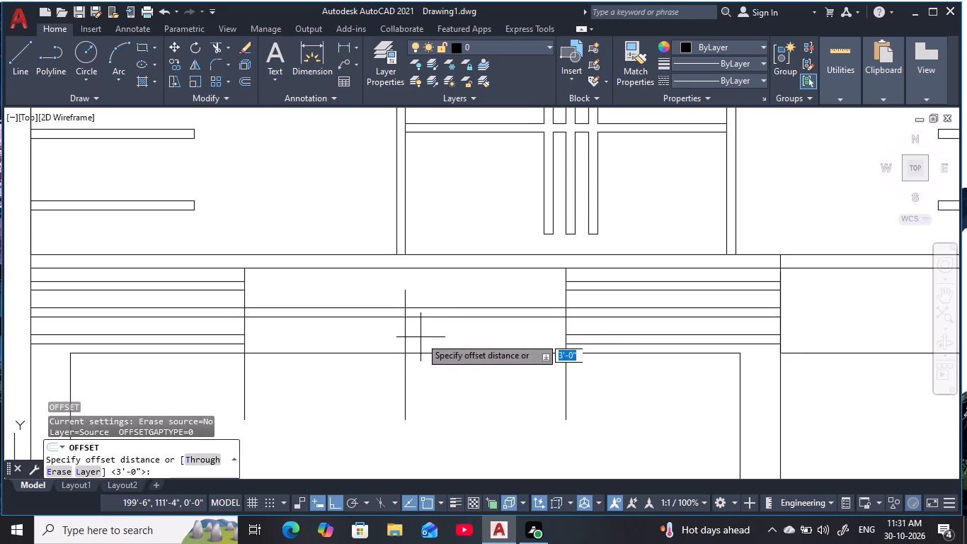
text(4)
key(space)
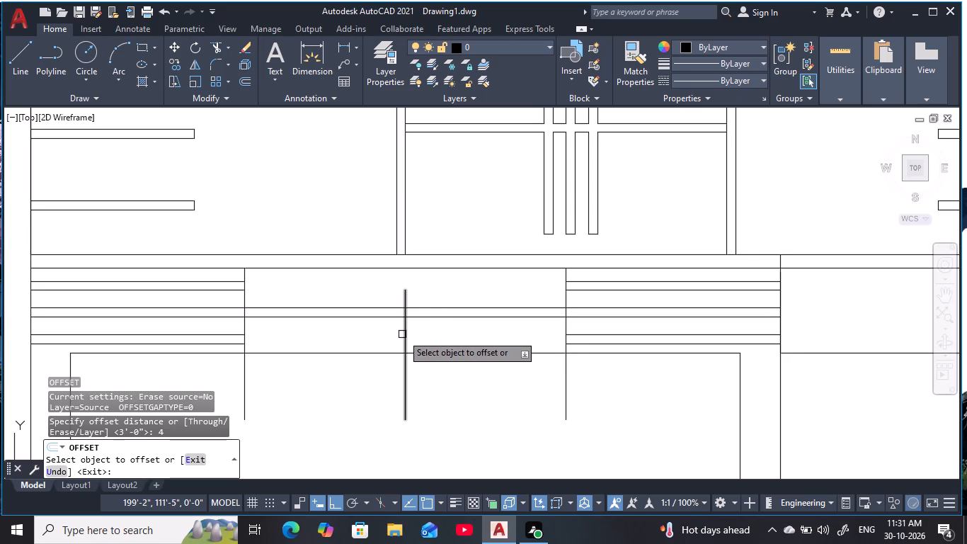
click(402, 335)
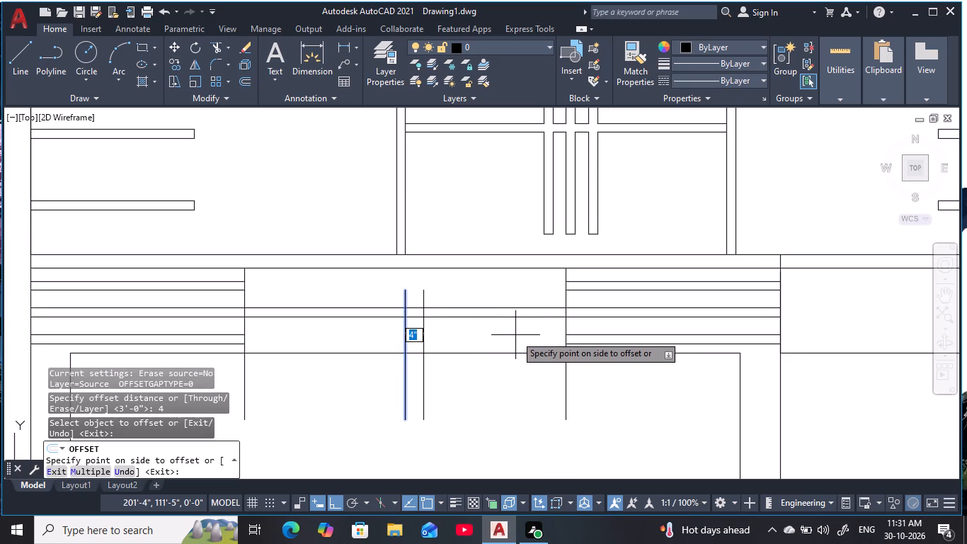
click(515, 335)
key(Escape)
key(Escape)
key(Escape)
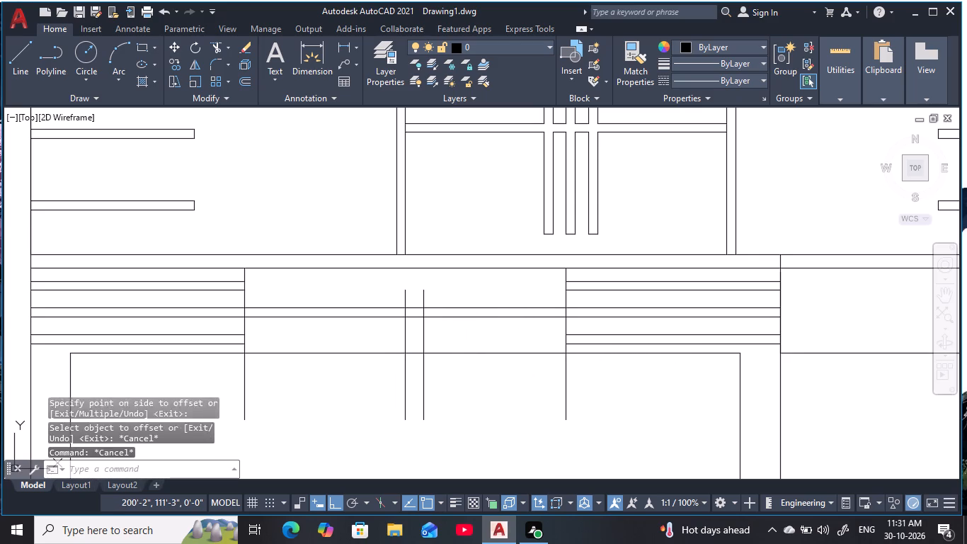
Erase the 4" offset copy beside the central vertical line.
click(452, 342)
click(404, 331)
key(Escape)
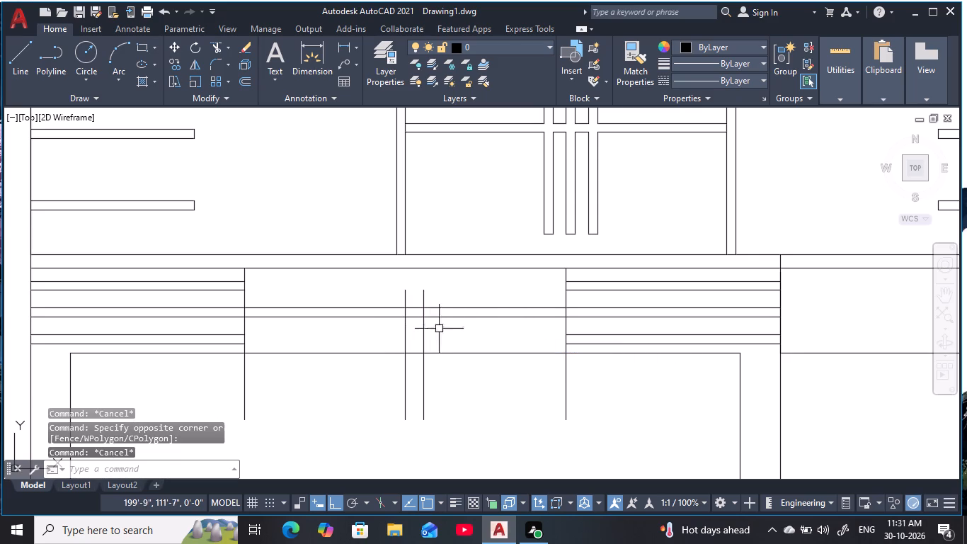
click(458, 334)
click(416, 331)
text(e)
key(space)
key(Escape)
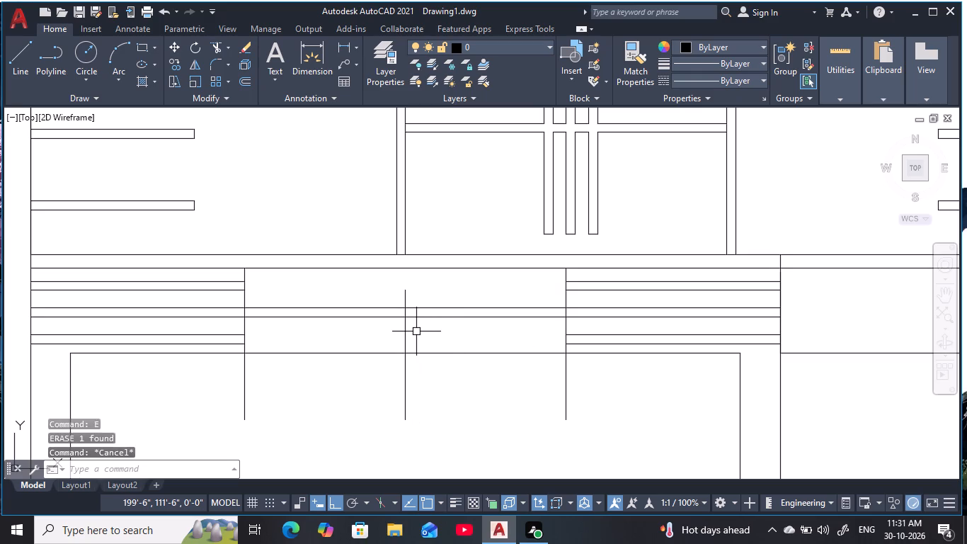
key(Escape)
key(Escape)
Offset the central vertical line 1" to each side.
text(o 1)
key(space)
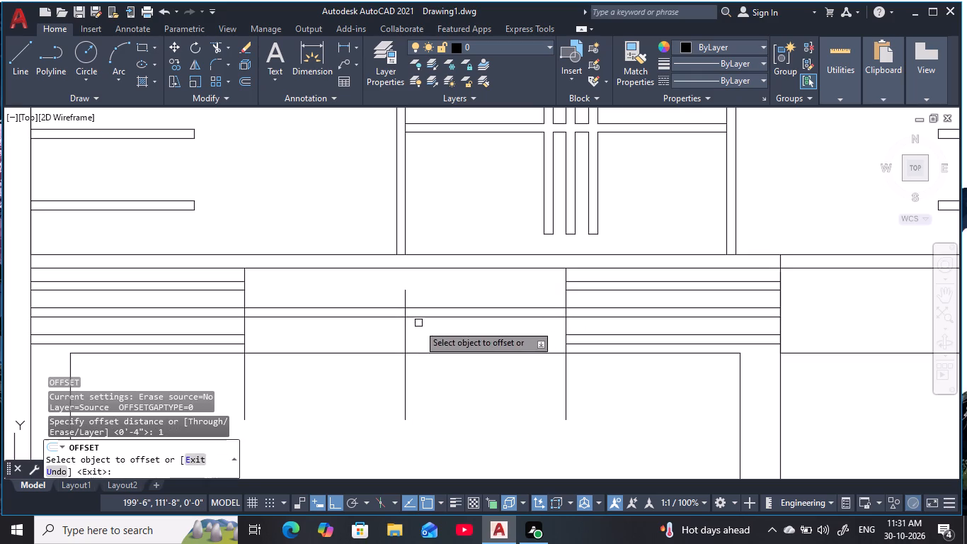
click(408, 334)
click(384, 337)
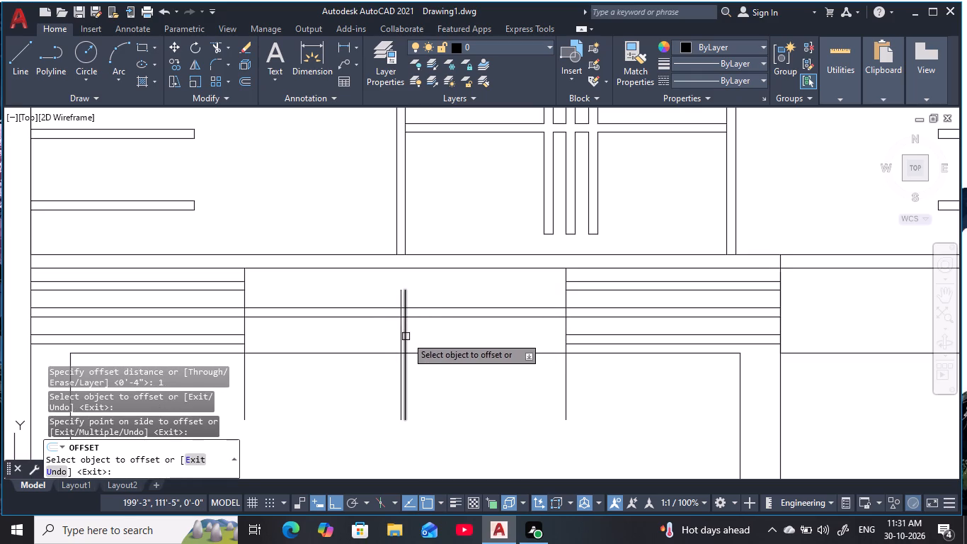
click(407, 337)
click(445, 339)
key(Escape)
key(Escape)
key(Escape)
Erase the original central vertical line between its two 1" offset copies.
scroll(404, 338, up, 1)
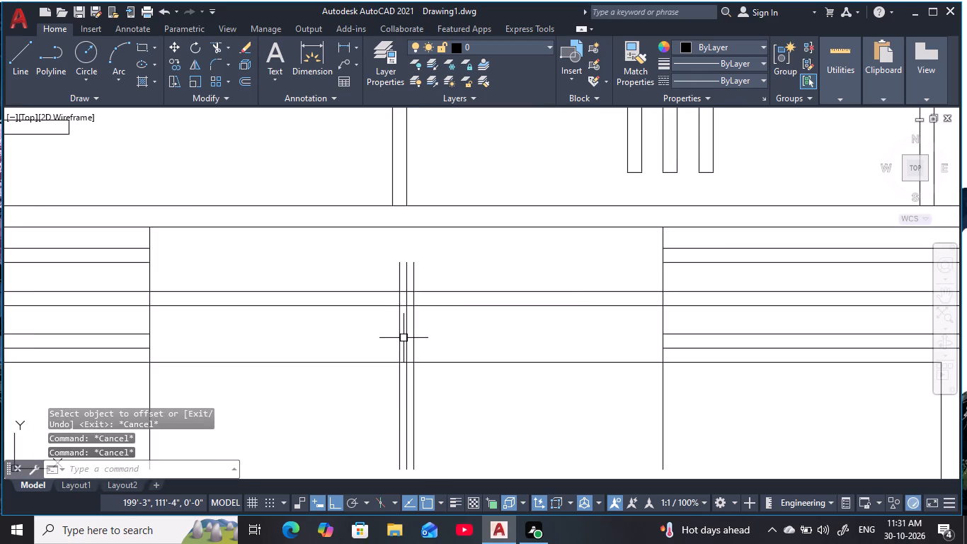
click(404, 338)
text(e)
key(space)
key(Escape)
key(Escape)
scroll(446, 333, down, 1)
middle_click(447, 333)
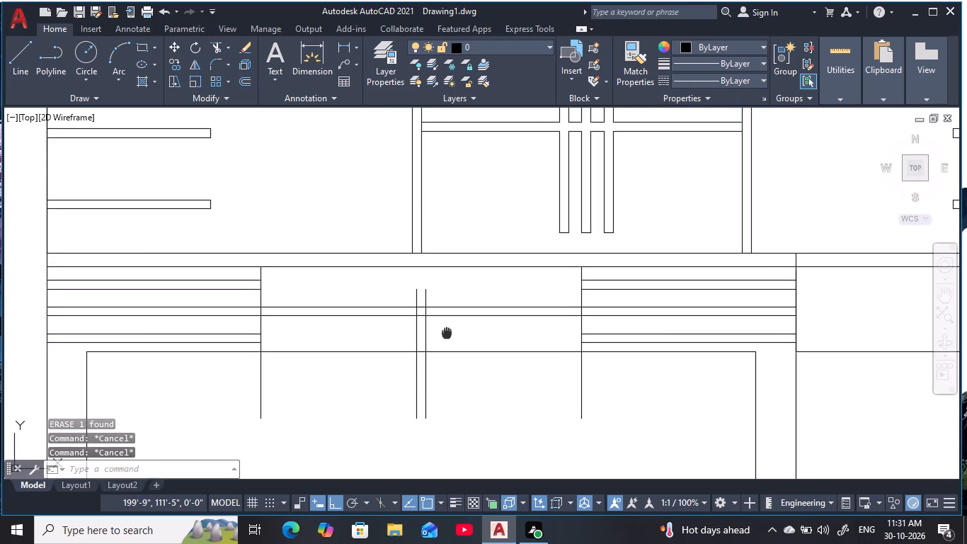
key(Escape)
key(Escape)
key(Escape)
key(Escape)
key(Escape)
key(Escape)
key(Escape)
key(Escape)
key(Escape)
key(Escape)
key(Escape)
key(Escape)
key(Escape)
Offset each line of the central vertical pair 3" outward, one copy on either side.
key(o)
key(space)
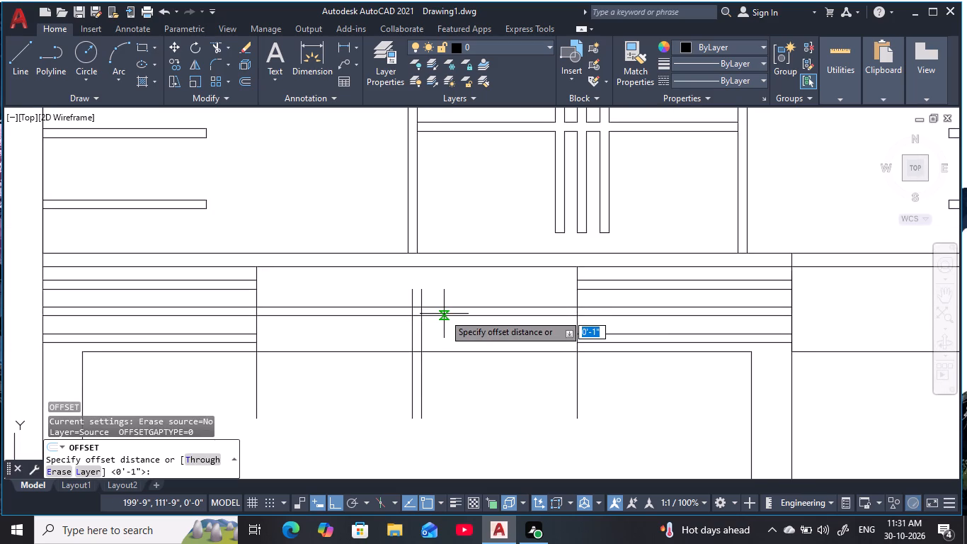
text(3)
key(space)
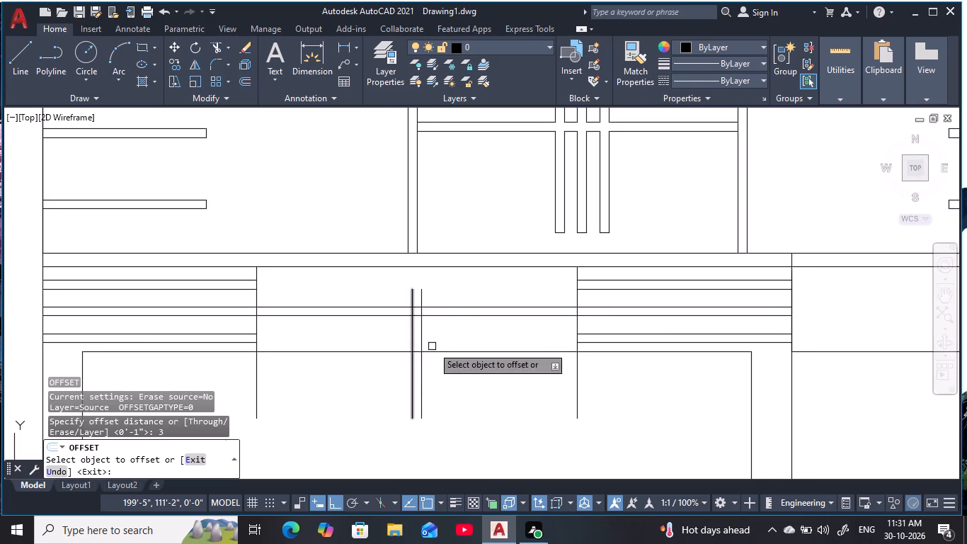
click(424, 343)
click(471, 339)
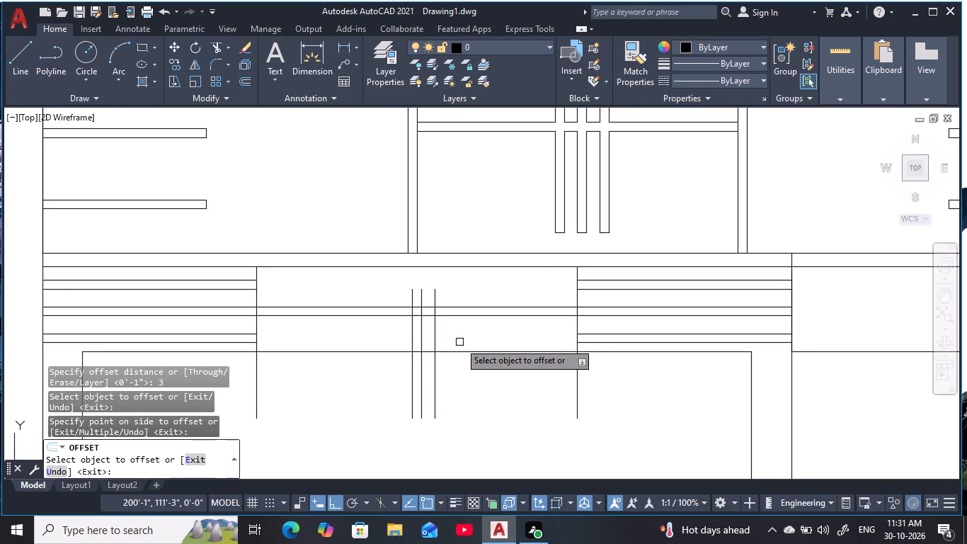
click(408, 351)
key(Escape)
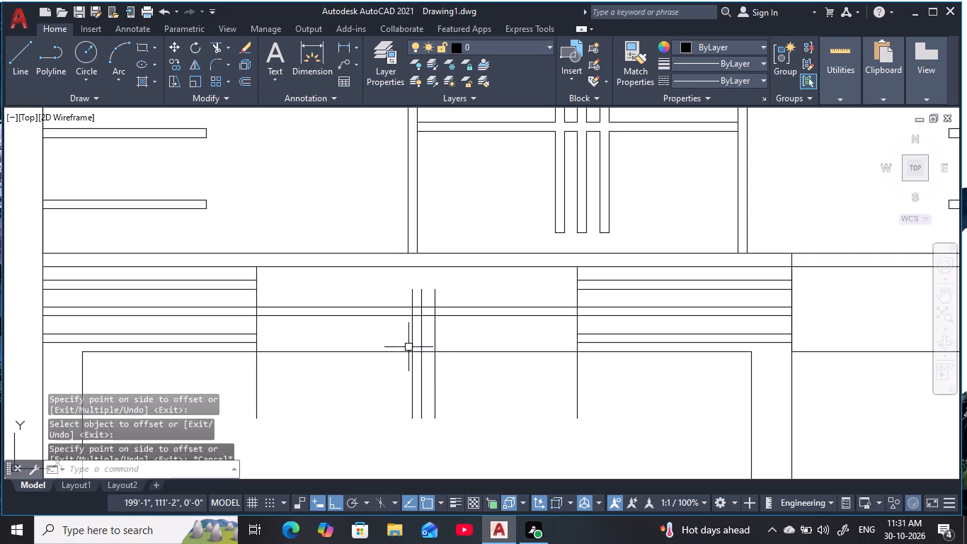
key(Escape)
key(Escape)
key(Escape)
key(Escape)
key(Escape)
key(space)
key(space)
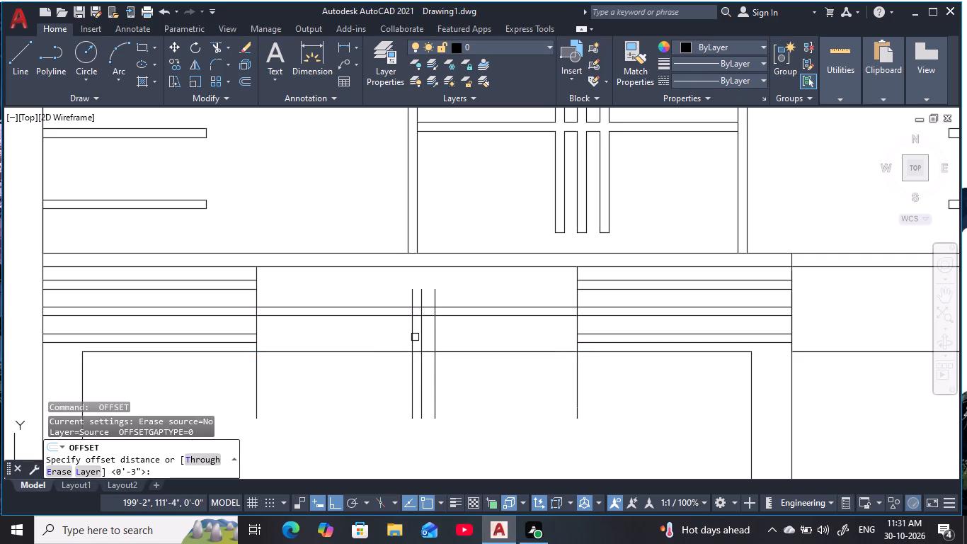
click(412, 338)
click(331, 336)
key(Escape)
key(Escape)
key(Escape)
key(Escape)
key(Escape)
key(Escape)
key(Escape)
key(Escape)
key(Escape)
key(Escape)
key(Escape)
key(Escape)
key(Escape)
key(Escape)
key(Escape)
key(Escape)
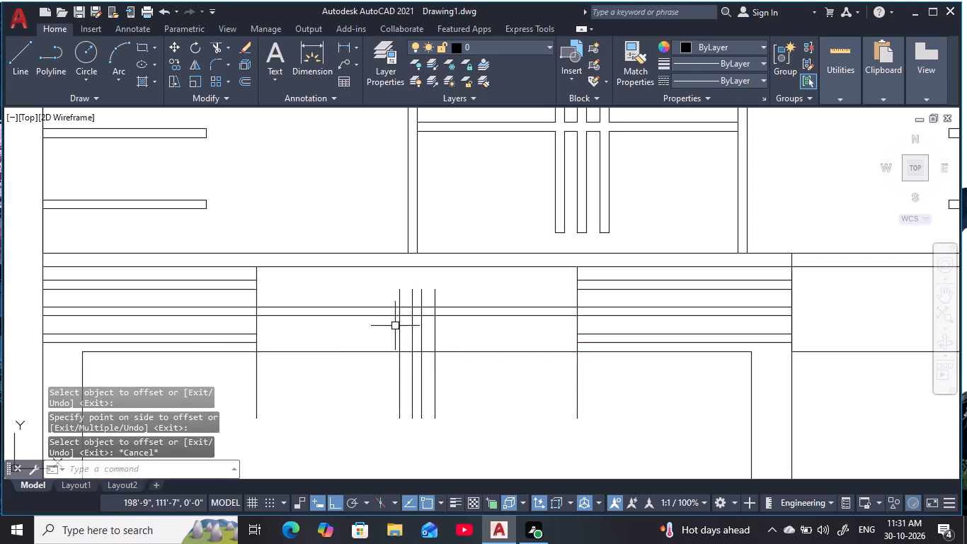
Offset the outermost line on each side of the central vertical group 2" outward, making three 2" vertical strips.
text(o)
key(space)
key(2)
key(space)
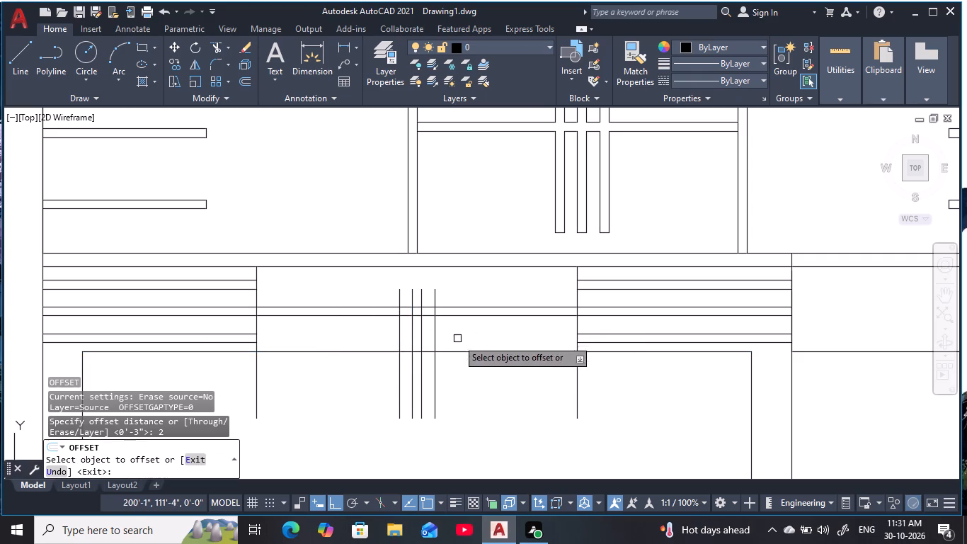
click(437, 344)
click(478, 333)
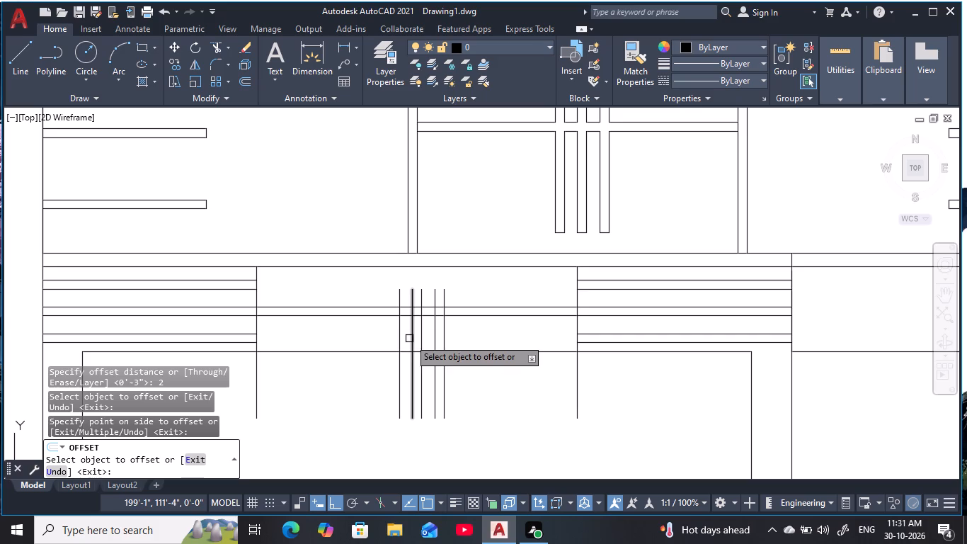
click(401, 342)
click(330, 348)
key(Escape)
key(Escape)
key(Escape)
key(Escape)
key(Escape)
key(Escape)
key(Escape)
key(Escape)
key(Escape)
key(Escape)
key(Escape)
key(Escape)
key(Escape)
key(Escape)
key(Escape)
key(Escape)
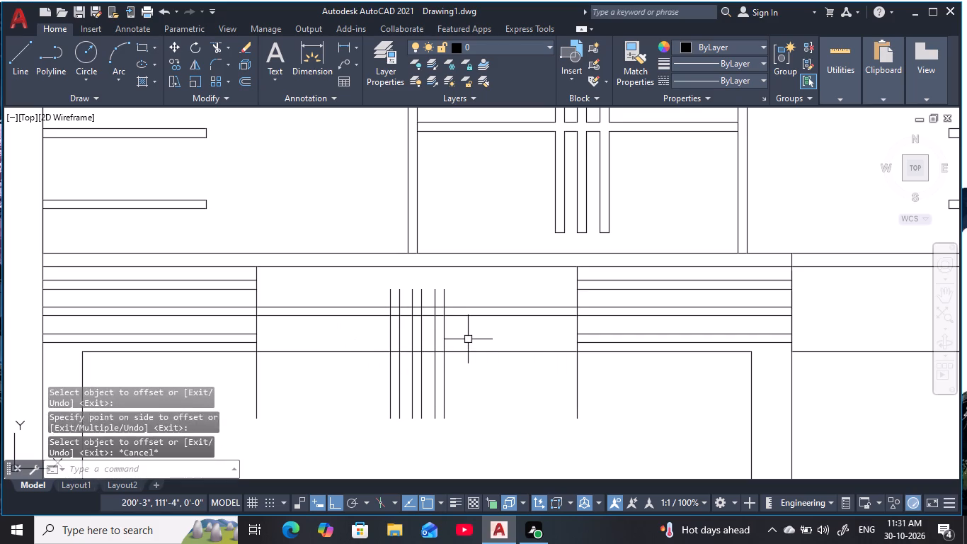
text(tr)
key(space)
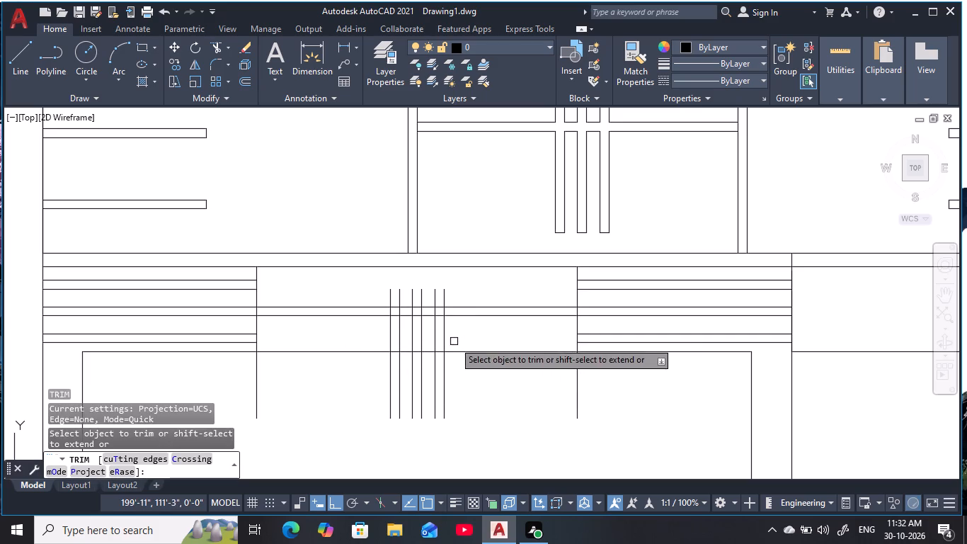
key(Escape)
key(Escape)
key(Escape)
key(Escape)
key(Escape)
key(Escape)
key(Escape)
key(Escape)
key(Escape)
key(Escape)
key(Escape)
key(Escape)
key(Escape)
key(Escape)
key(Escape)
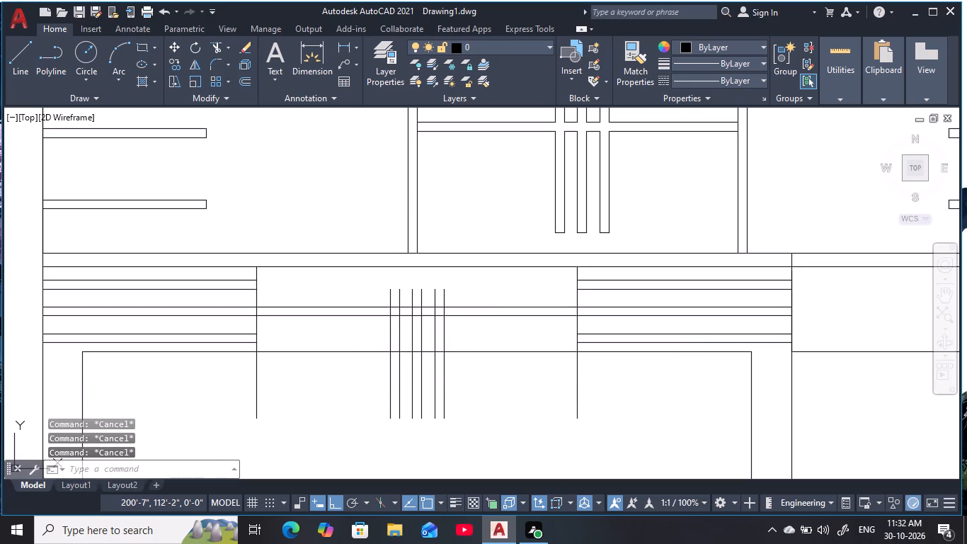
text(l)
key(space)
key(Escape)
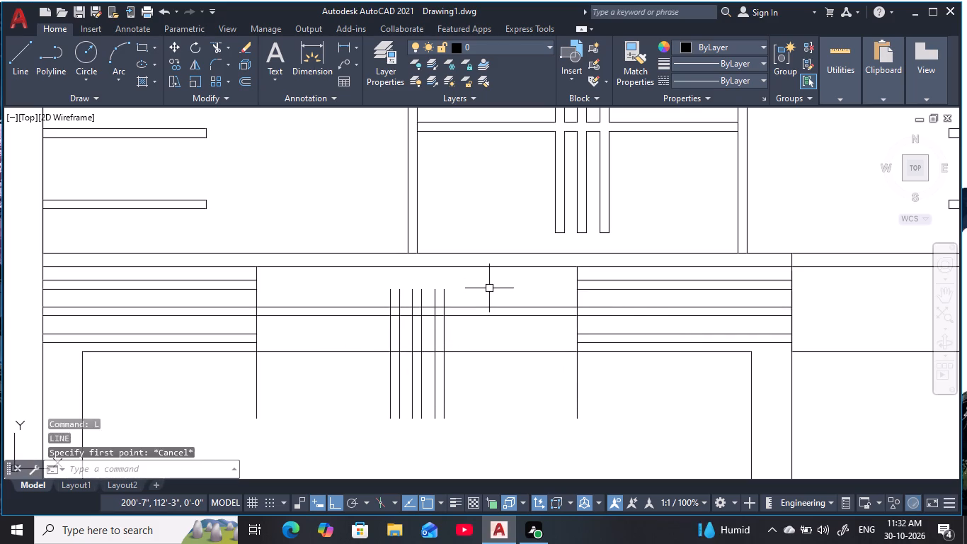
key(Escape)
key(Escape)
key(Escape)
Extend the six central vertical lines up to the horizontal line just below the top bays' base.
text(ex)
key(space)
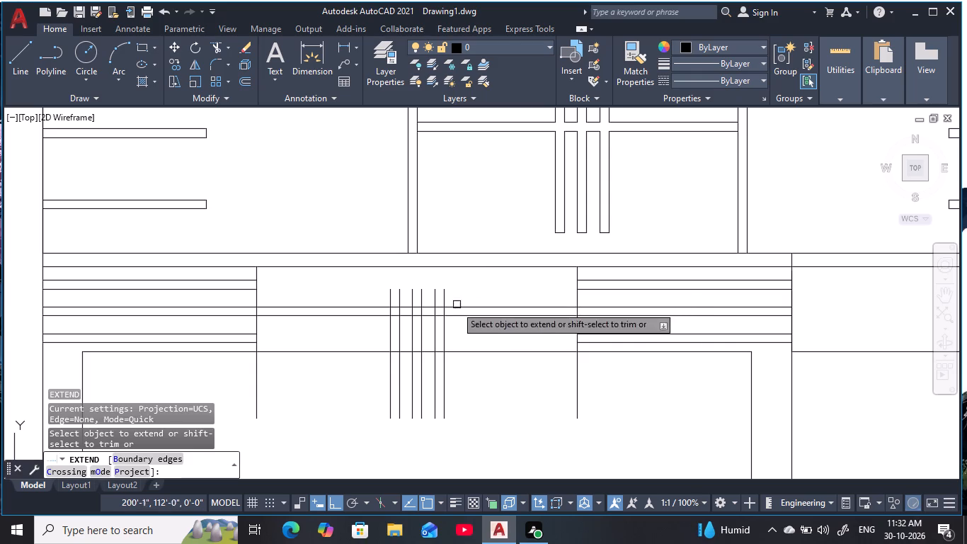
click(470, 336)
click(368, 336)
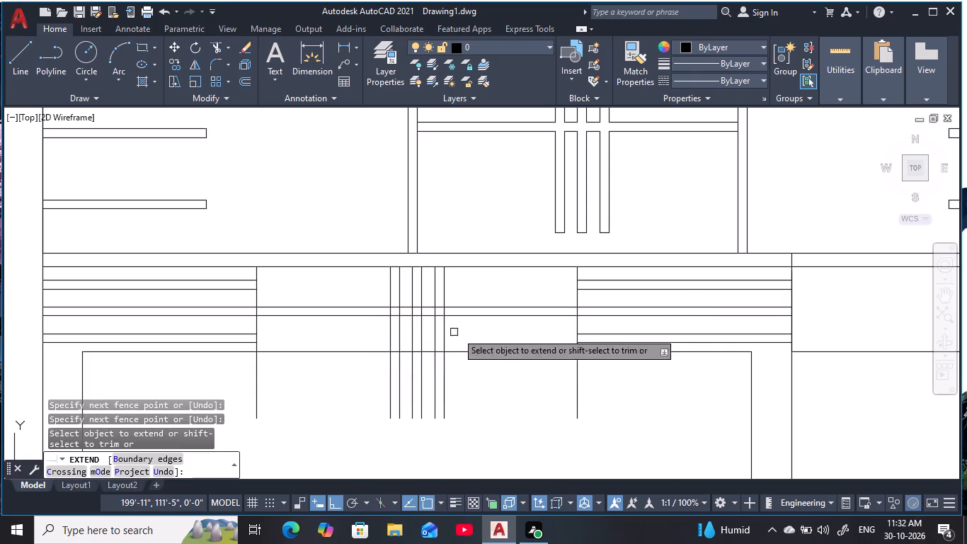
key(Escape)
key(Escape)
key(Escape)
key(Escape)
key(Escape)
key(Escape)
key(Escape)
key(Escape)
key(Escape)
key(Escape)
key(Escape)
key(Escape)
key(Escape)
key(Escape)
key(Escape)
key(Escape)
key(Escape)
Trim the six central vertical lines below the large opening's top edge.
text(tr)
key(space)
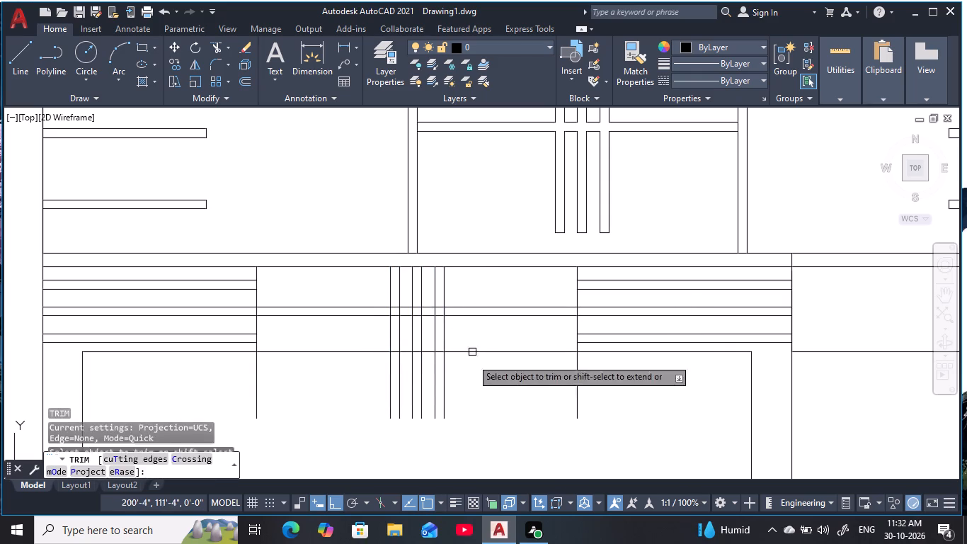
drag(479, 385, 365, 382)
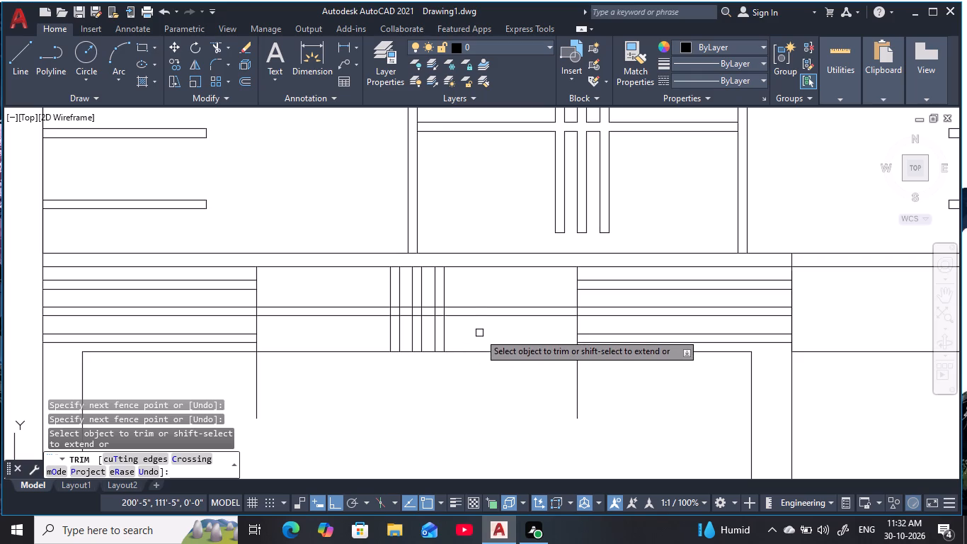
Draw a 6' horizontal line across the middle bay, joining the bottom edges of the lowest strips on either side.
key(Escape)
key(Escape)
key(Escape)
key(Escape)
key(Escape)
key(Escape)
key(Escape)
key(Escape)
key(Escape)
key(Escape)
key(Escape)
key(Escape)
key(Escape)
key(Escape)
key(Escape)
key(Escape)
key(Escape)
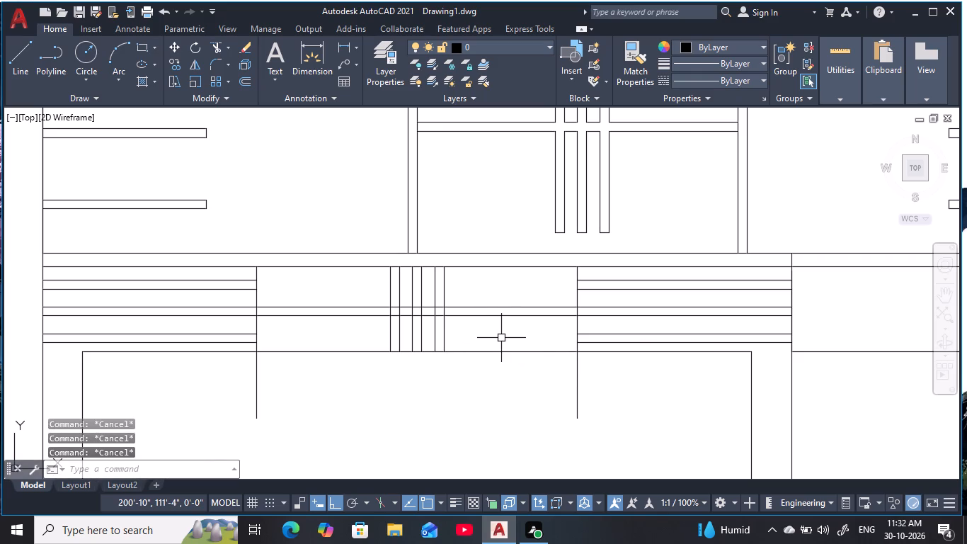
text(l)
key(space)
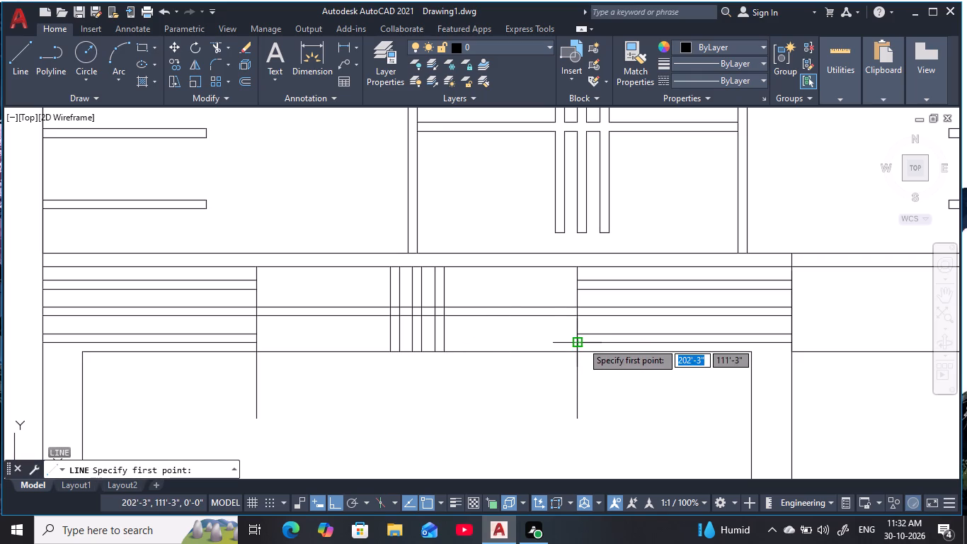
click(582, 342)
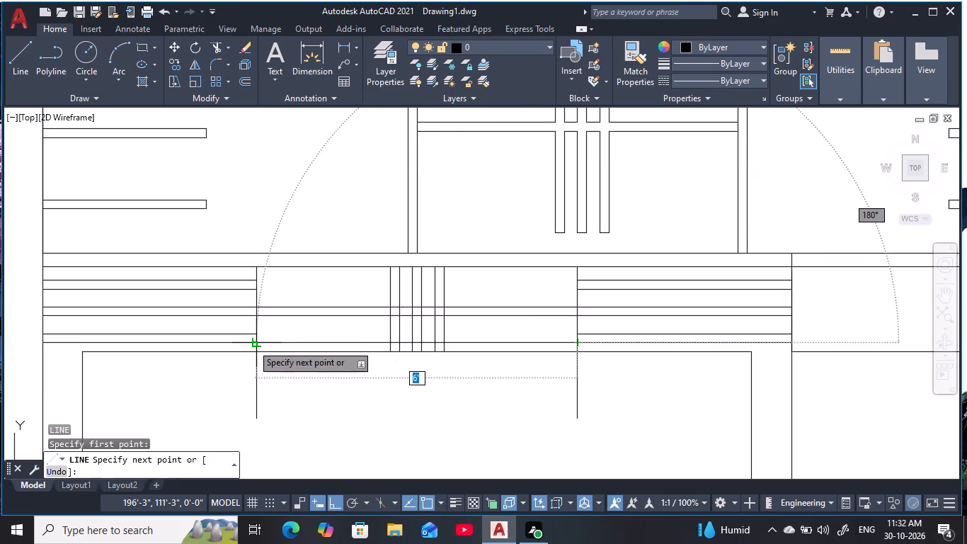
click(252, 344)
key(Escape)
key(Escape)
key(Escape)
key(Escape)
key(Escape)
key(Escape)
key(Escape)
key(Escape)
key(Escape)
key(Escape)
key(Escape)
key(Escape)
key(Escape)
key(Escape)
key(Escape)
key(Escape)
key(Escape)
key(Escape)
Trim the six central vertical lines below the horizontal line joining the lowest side strips' bottom edges.
scroll(456, 351, up, 2)
text(tr)
key(space)
drag(447, 350, 271, 353)
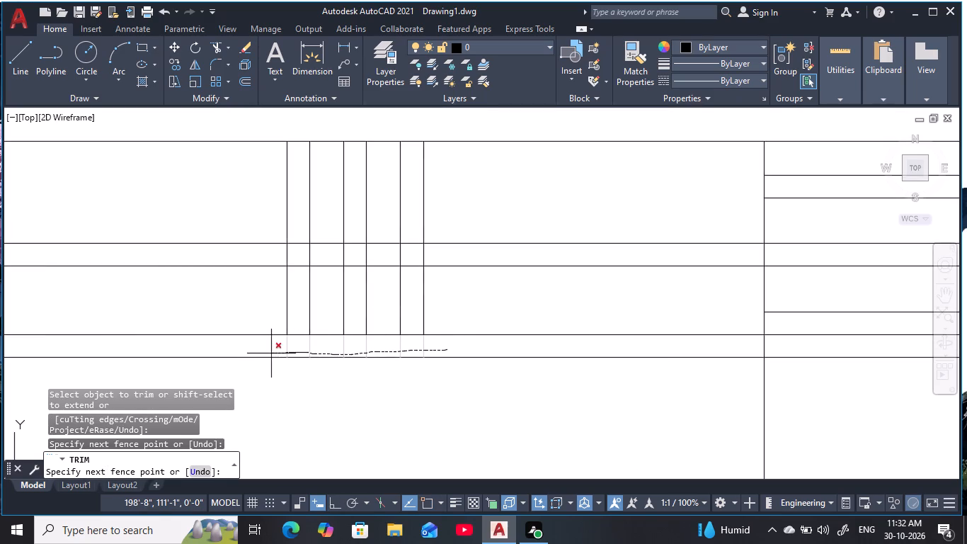
drag(271, 353, 269, 353)
scroll(559, 312, down, 2)
middle_drag(565, 309, 568, 324)
key(Escape)
key(Escape)
key(Escape)
key(Escape)
key(Escape)
key(Escape)
key(Escape)
key(Escape)
key(Escape)
key(Escape)
key(Escape)
key(Escape)
key(Escape)
key(Escape)
key(Escape)
middle_drag(559, 293, 557, 299)
scroll(557, 299, up, 1)
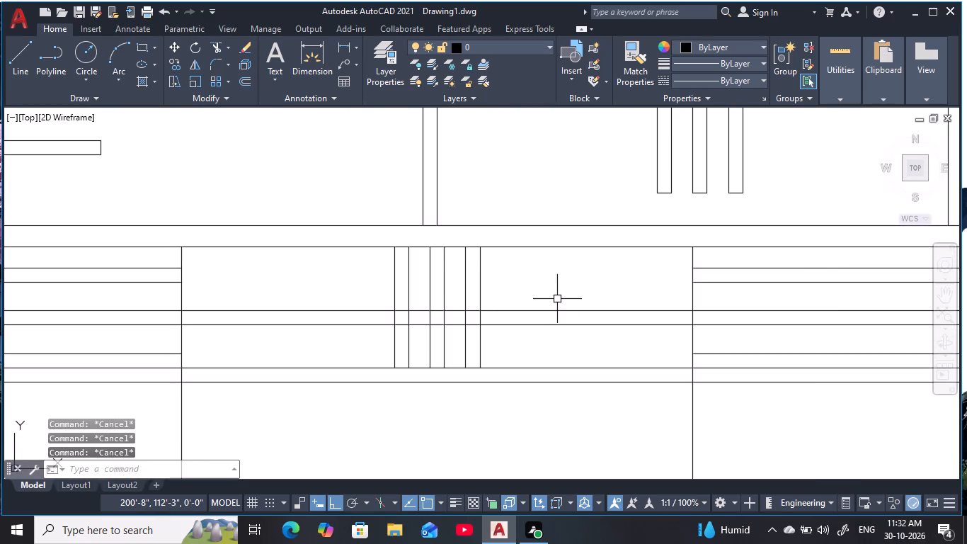
key(Escape)
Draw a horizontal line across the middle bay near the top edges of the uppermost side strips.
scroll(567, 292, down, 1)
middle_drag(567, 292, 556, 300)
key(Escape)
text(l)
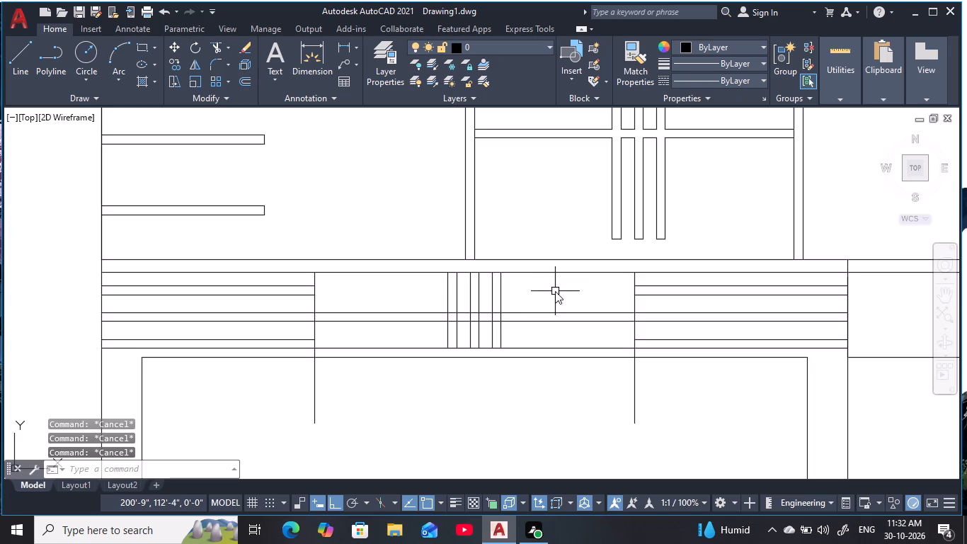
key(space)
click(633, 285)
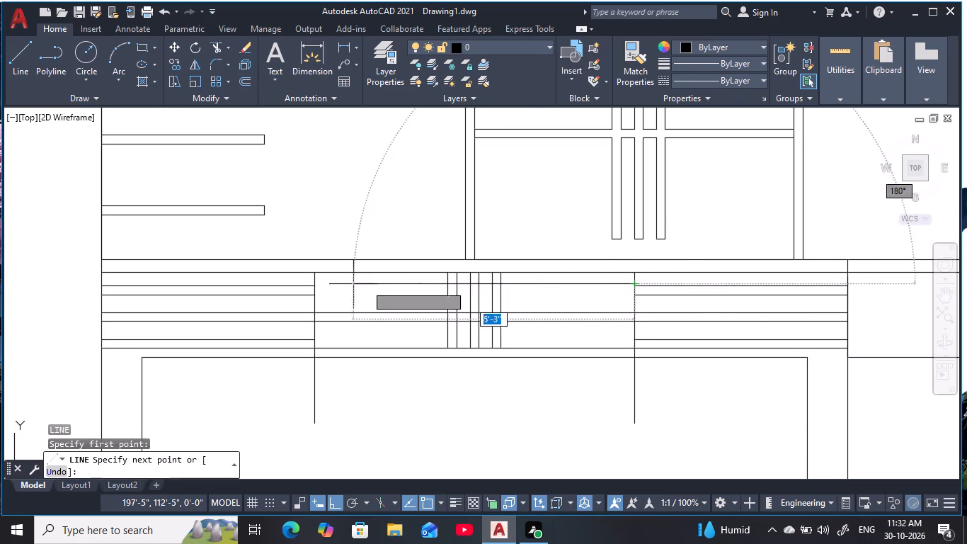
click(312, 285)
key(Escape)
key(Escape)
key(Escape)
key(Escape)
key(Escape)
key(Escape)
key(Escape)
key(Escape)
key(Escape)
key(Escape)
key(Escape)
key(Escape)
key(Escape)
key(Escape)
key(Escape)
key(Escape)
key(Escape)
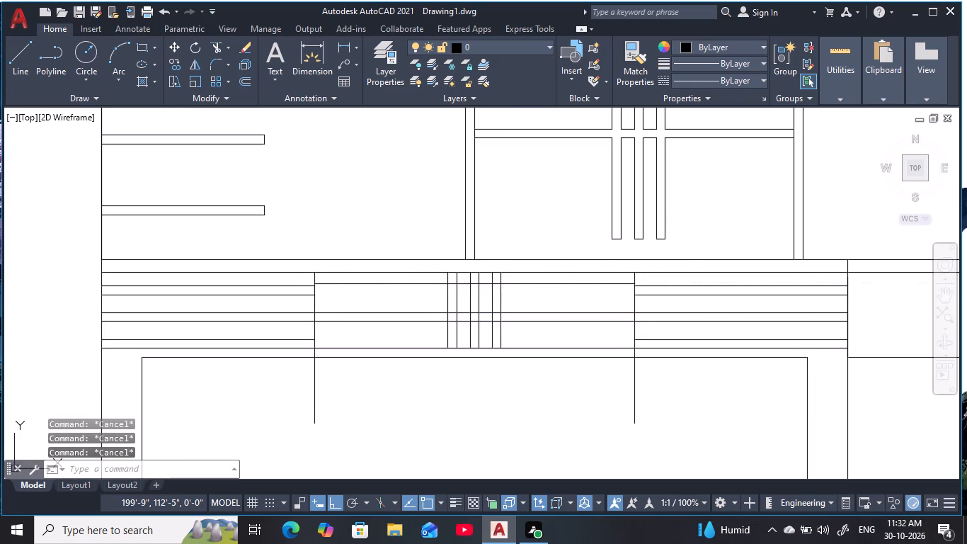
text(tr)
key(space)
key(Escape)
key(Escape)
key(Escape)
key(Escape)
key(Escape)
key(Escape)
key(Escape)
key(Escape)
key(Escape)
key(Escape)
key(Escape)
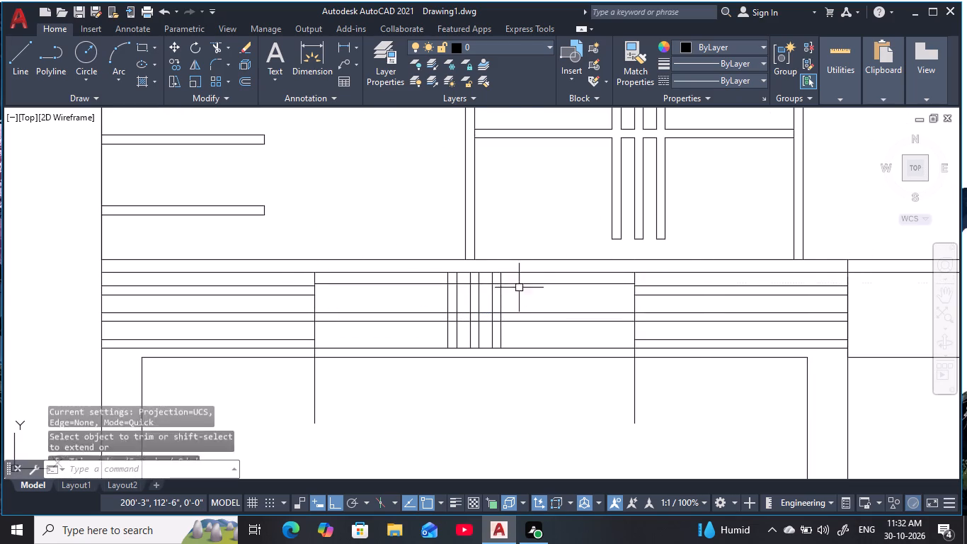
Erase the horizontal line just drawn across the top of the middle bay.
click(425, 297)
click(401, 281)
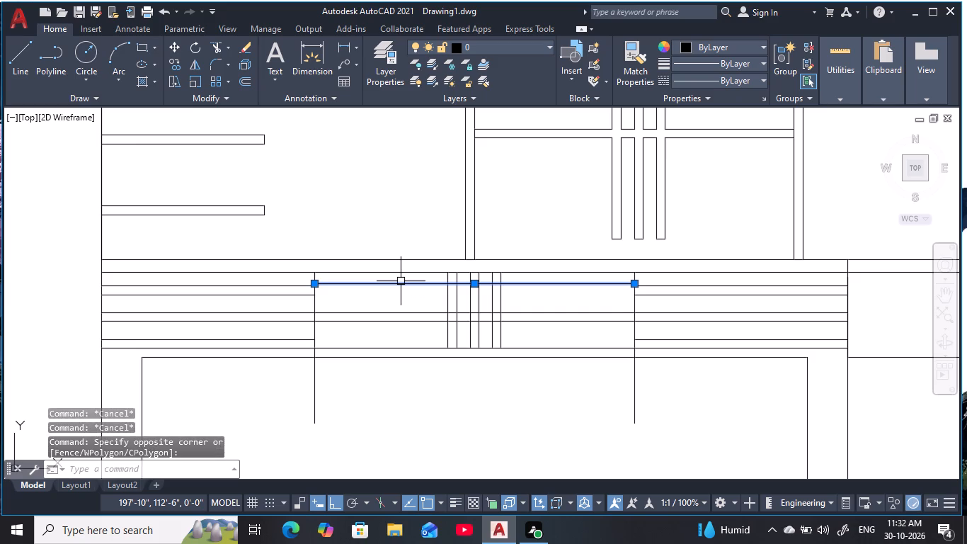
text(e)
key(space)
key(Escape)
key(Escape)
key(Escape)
Draw a horizontal line across the middle bay, joining the top edges of the uppermost strips on either side.
key(l)
key(space)
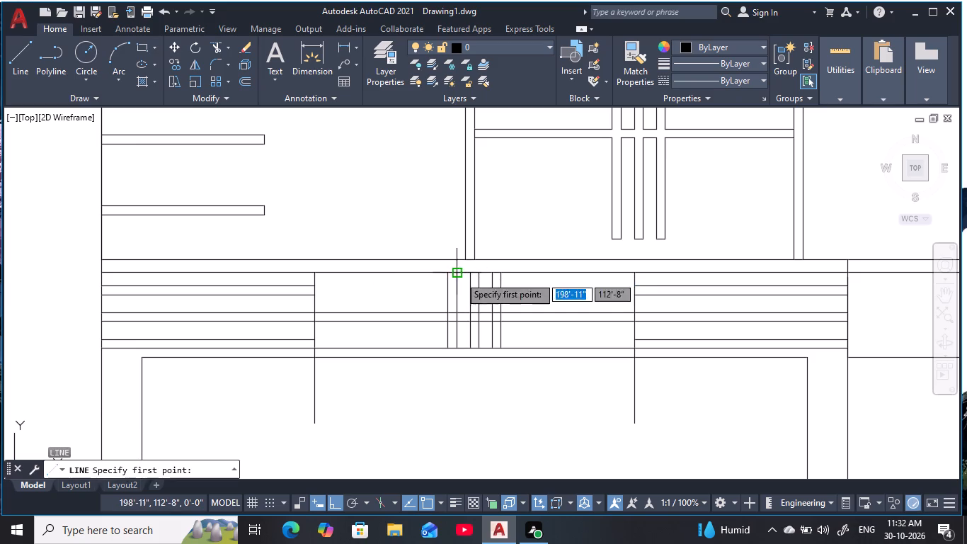
click(631, 285)
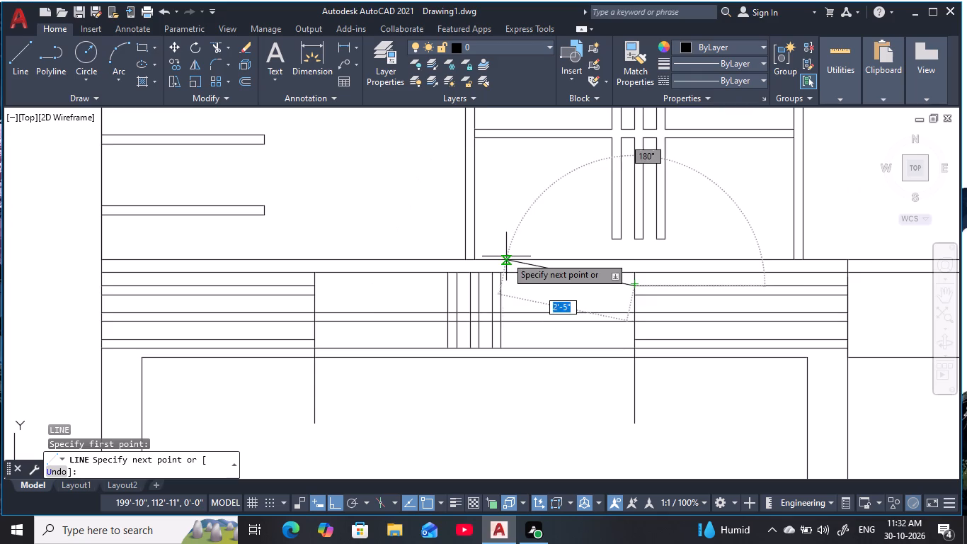
click(310, 287)
key(Escape)
key(Escape)
key(Escape)
key(Escape)
key(Escape)
key(Escape)
key(Escape)
key(Escape)
key(Escape)
key(Escape)
key(Escape)
key(Escape)
key(Escape)
key(Escape)
key(Escape)
key(Escape)
key(Escape)
key(Escape)
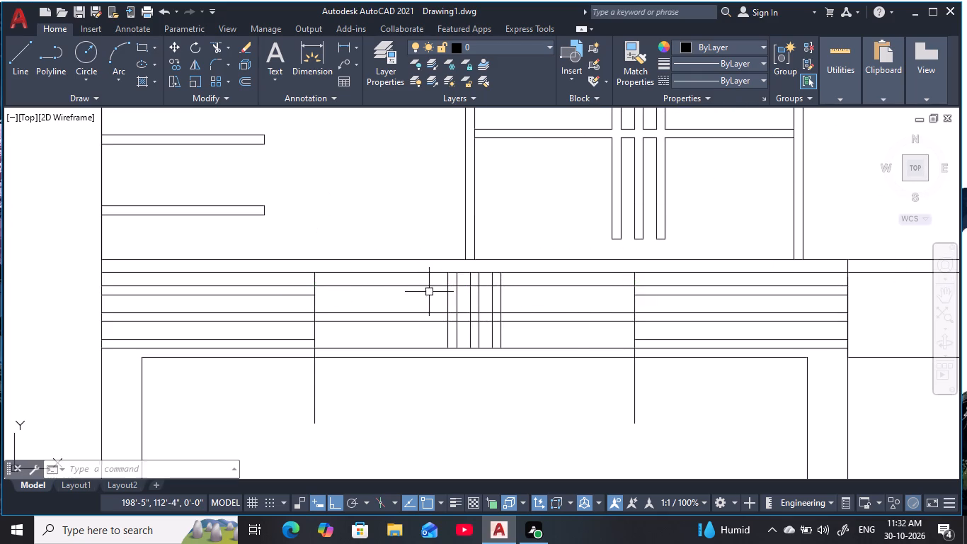
Trim the six central vertical lines above the horizontal line joining the uppermost side strips' top edges.
text(tr)
key(space)
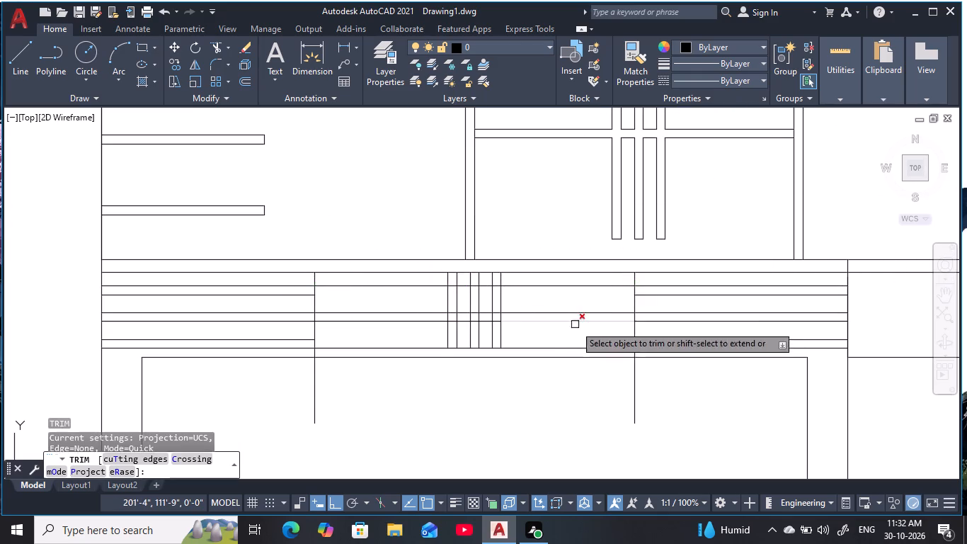
scroll(521, 273, up, 2)
drag(496, 291, 309, 288)
scroll(423, 266, down, 2)
key(Escape)
key(Escape)
key(Escape)
key(Escape)
key(Escape)
key(Escape)
key(Escape)
key(Escape)
key(Escape)
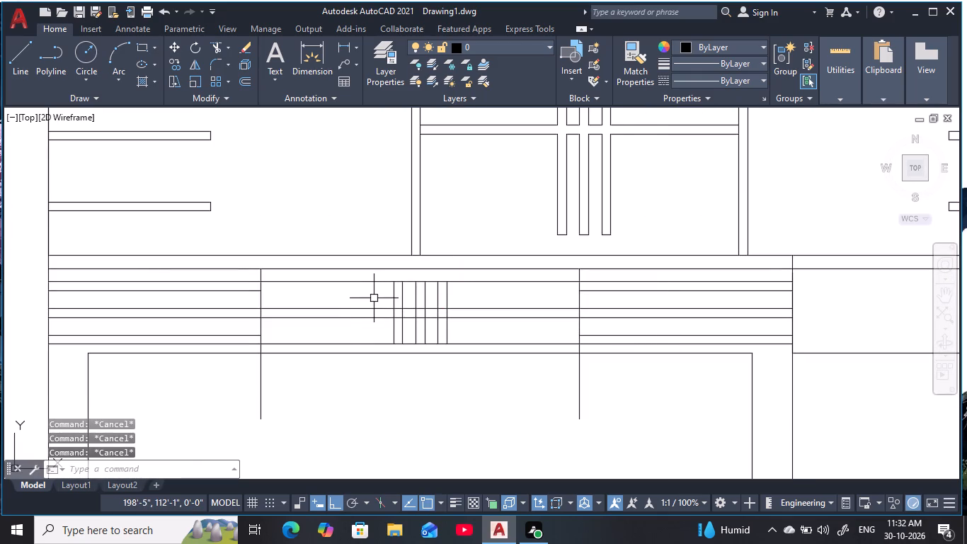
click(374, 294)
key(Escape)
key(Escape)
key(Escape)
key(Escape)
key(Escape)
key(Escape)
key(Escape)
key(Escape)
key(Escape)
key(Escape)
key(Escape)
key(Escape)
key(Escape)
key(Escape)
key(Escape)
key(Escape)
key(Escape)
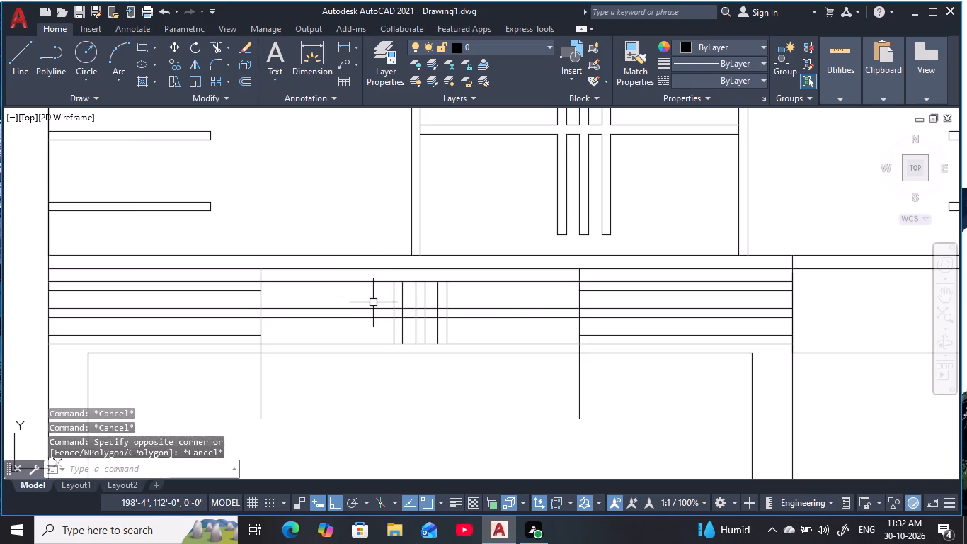
Trim the horizontal line across the middle bay between and outside the three vertical strips, keeping only their top ends.
text(tr)
key(space)
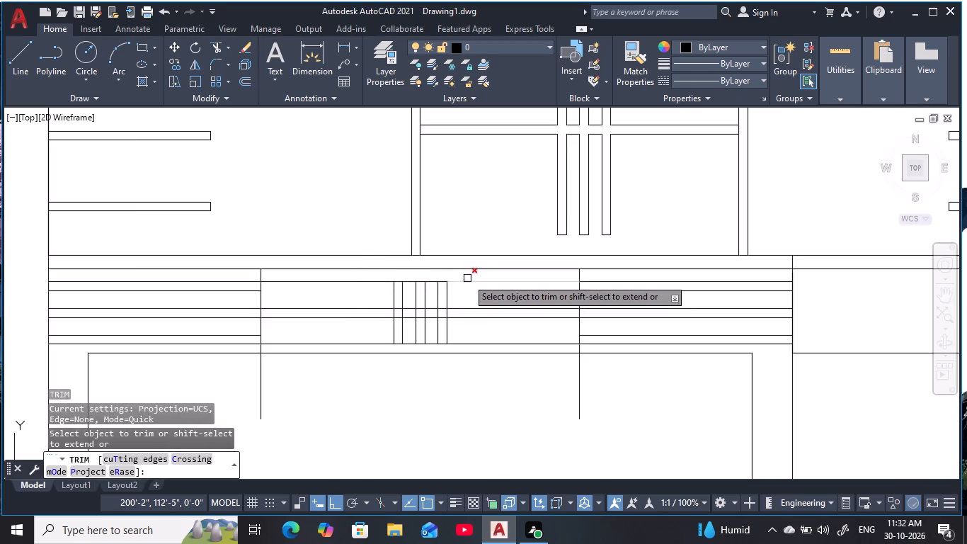
scroll(467, 278, up, 2)
click(466, 301)
click(464, 277)
click(370, 300)
click(373, 287)
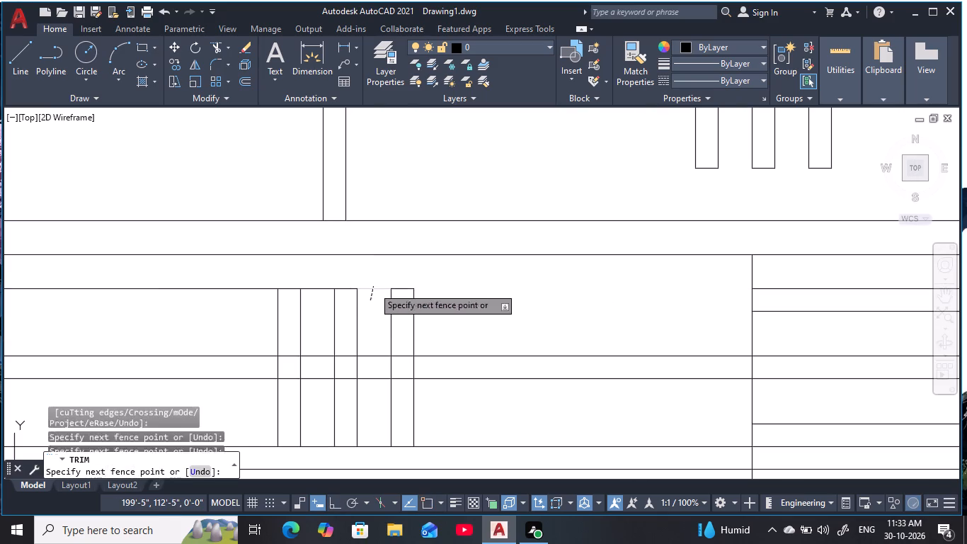
click(319, 307)
click(319, 282)
click(247, 316)
click(219, 282)
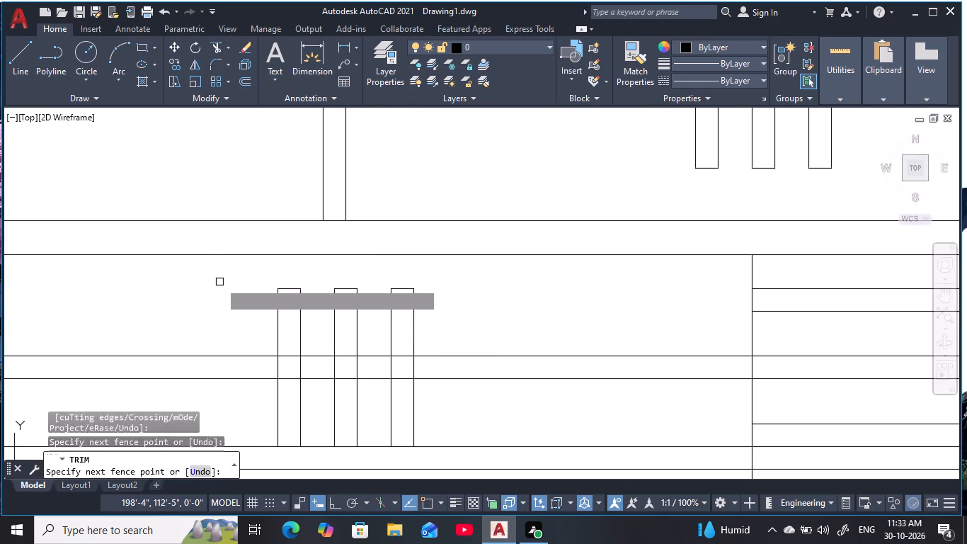
Trim the horizontal line at the foot of the three vertical strips between and outside them, keeping only their bottom ends.
scroll(222, 294, down, 2)
middle_drag(272, 312, 348, 257)
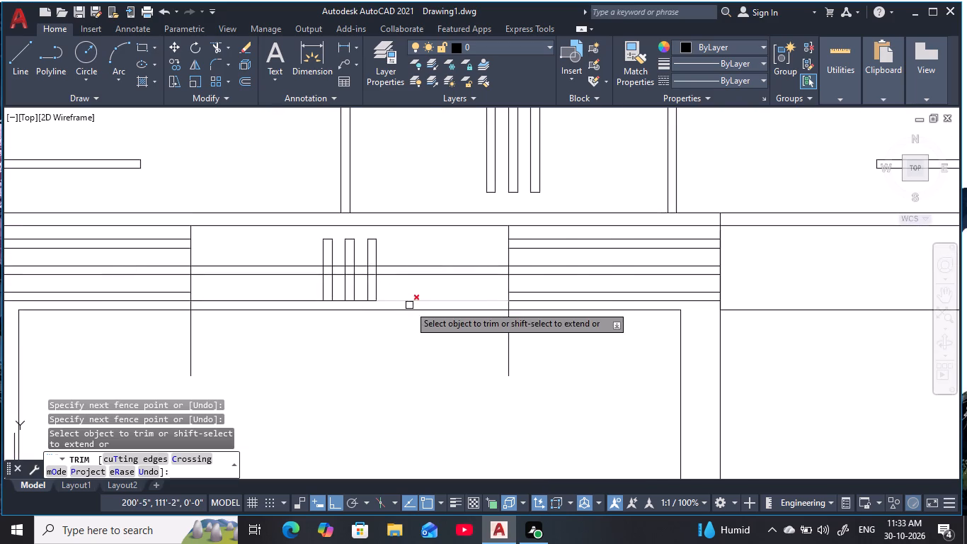
scroll(387, 300, up, 1)
click(412, 309)
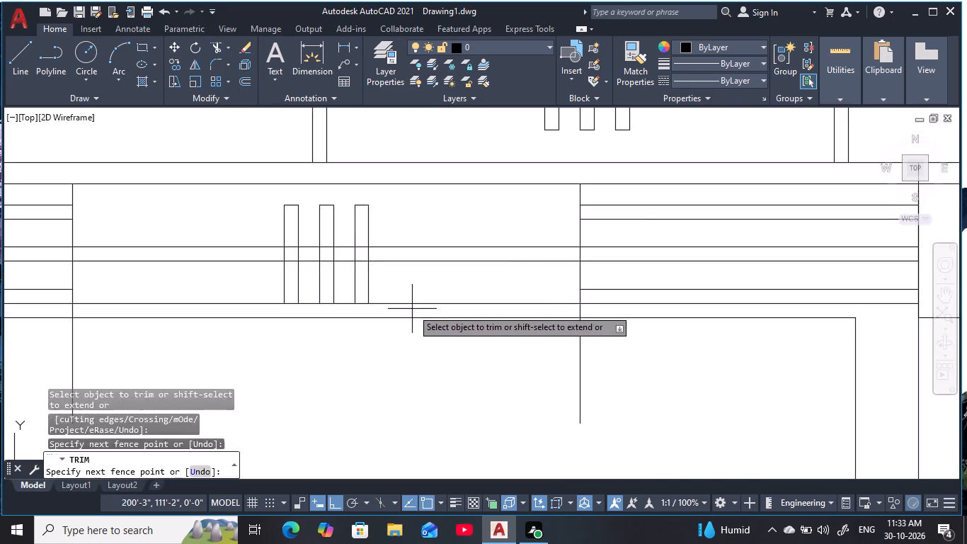
click(419, 294)
click(243, 309)
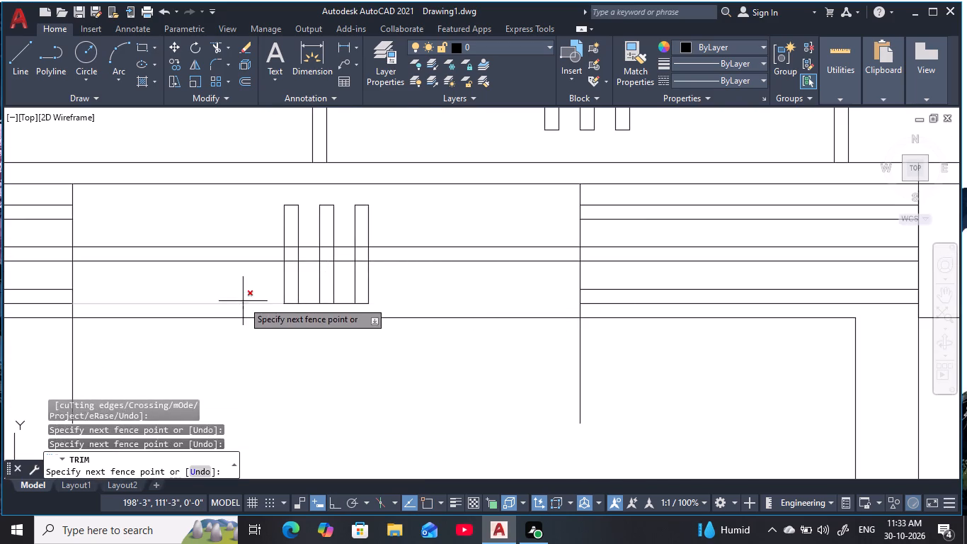
click(243, 301)
click(311, 312)
click(309, 300)
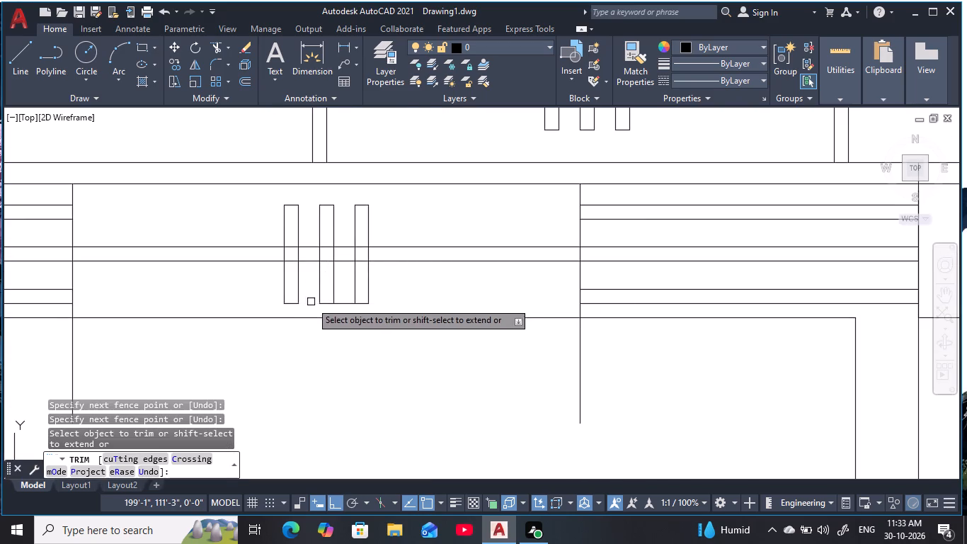
scroll(335, 305, up, 3)
click(354, 323)
click(344, 295)
Trim the two middle horizontal lines where they cross inside the right-hand vertical strip of the lower bay.
scroll(353, 280, down, 2)
middle_drag(357, 279, 368, 314)
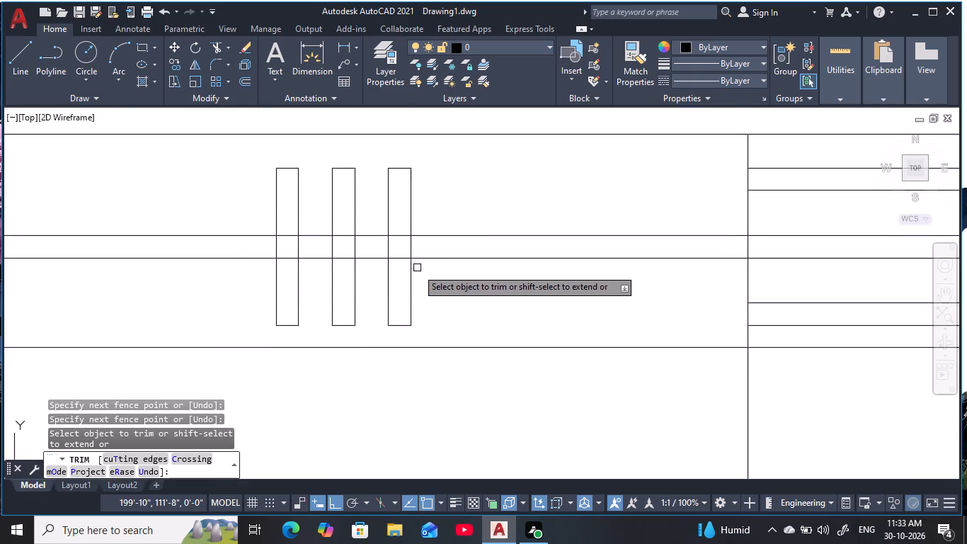
scroll(401, 259, up, 1)
click(391, 208)
click(401, 287)
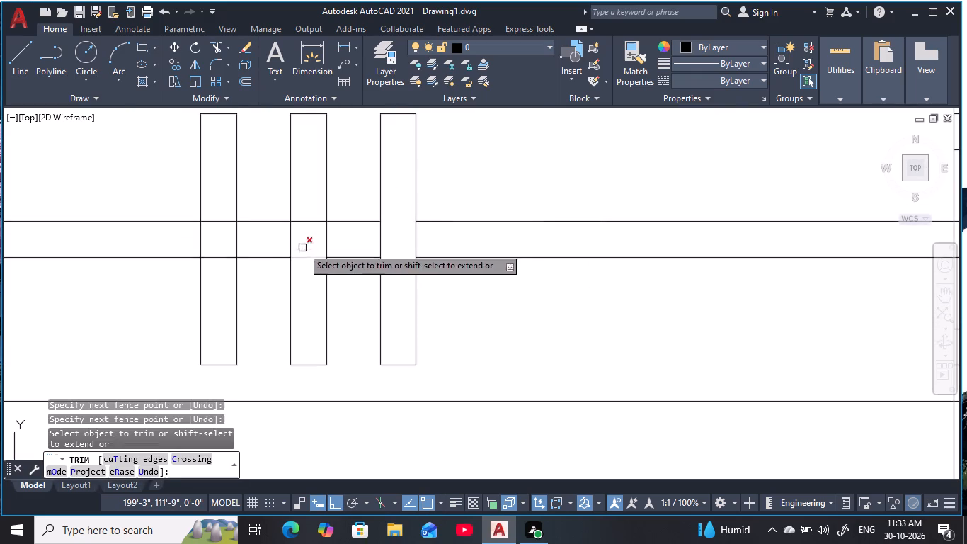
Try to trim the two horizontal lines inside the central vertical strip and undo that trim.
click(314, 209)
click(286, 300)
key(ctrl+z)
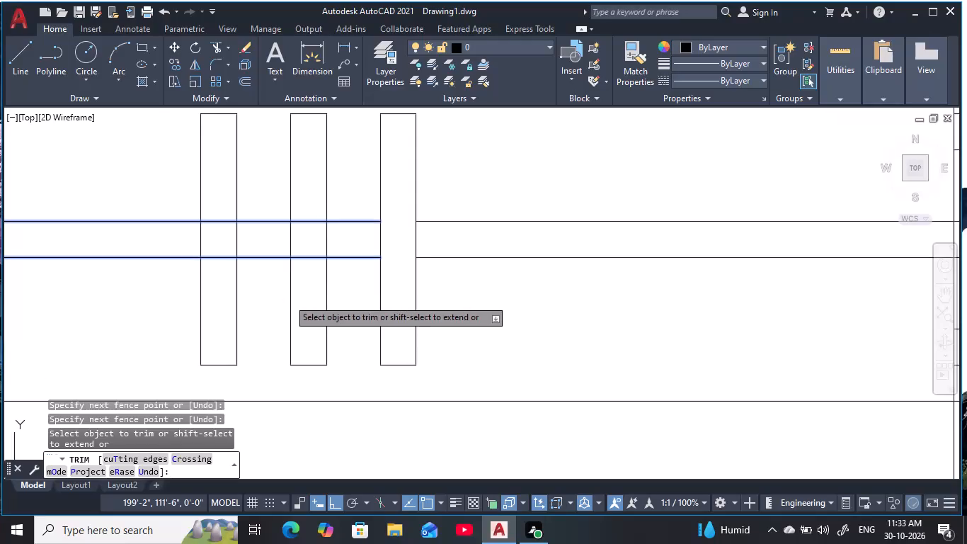
Trim the two middle horizontal lines inside the central and left-hand vertical strips of the lower bay.
click(311, 209)
click(311, 280)
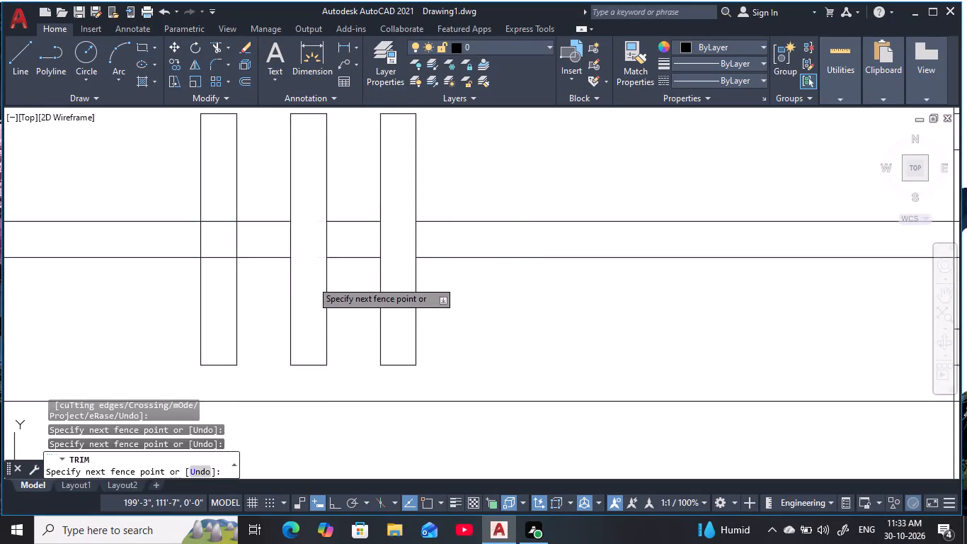
click(215, 214)
click(214, 283)
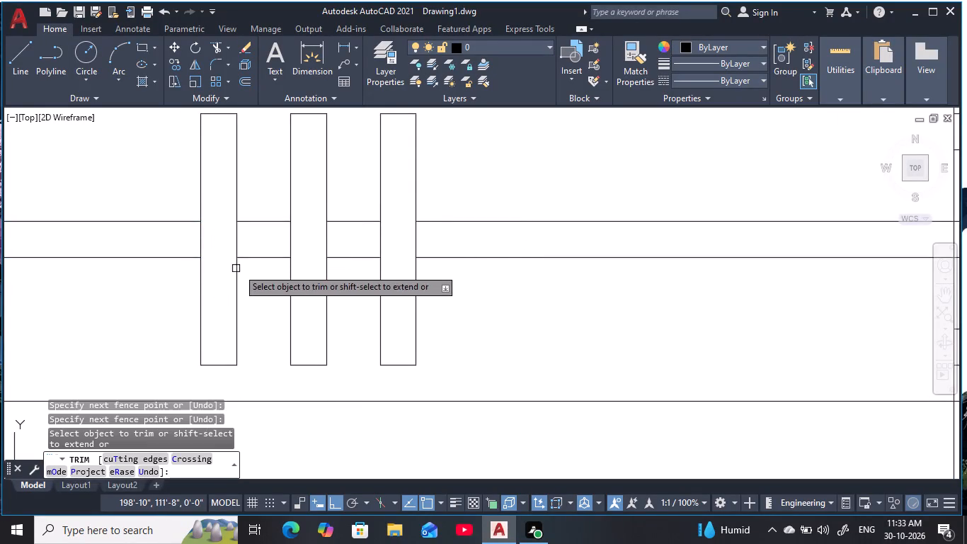
key(Escape)
key(Escape)
scroll(452, 291, down, 3)
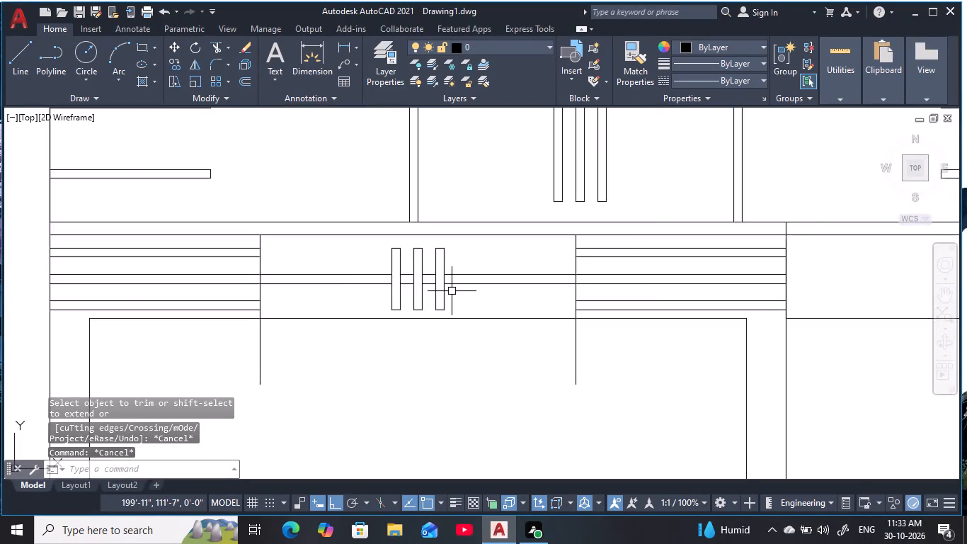
Trim the two vertical side lines of the middle bay below the top edge of the large opening.
scroll(452, 291, down, 1)
key(Escape)
text(tr)
key(space)
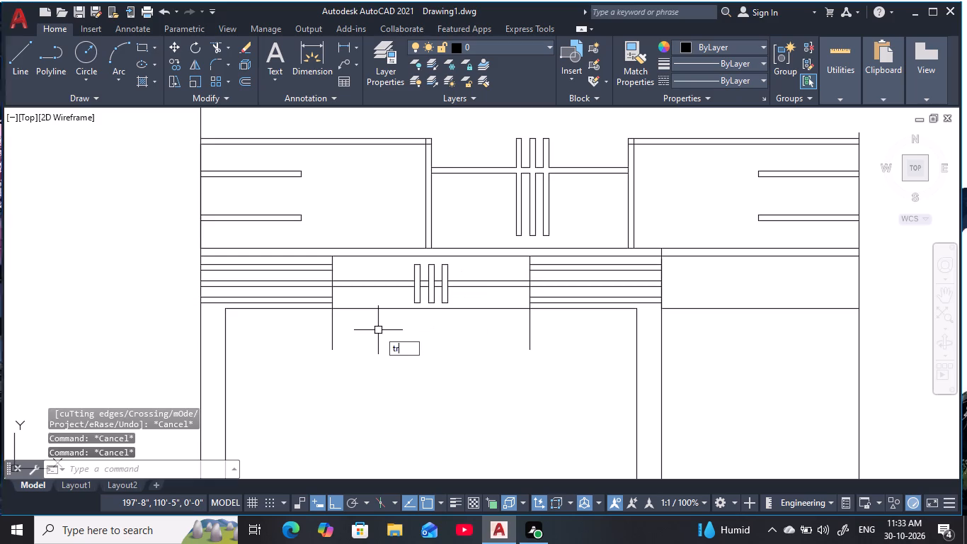
click(366, 329)
click(299, 326)
click(568, 336)
click(498, 327)
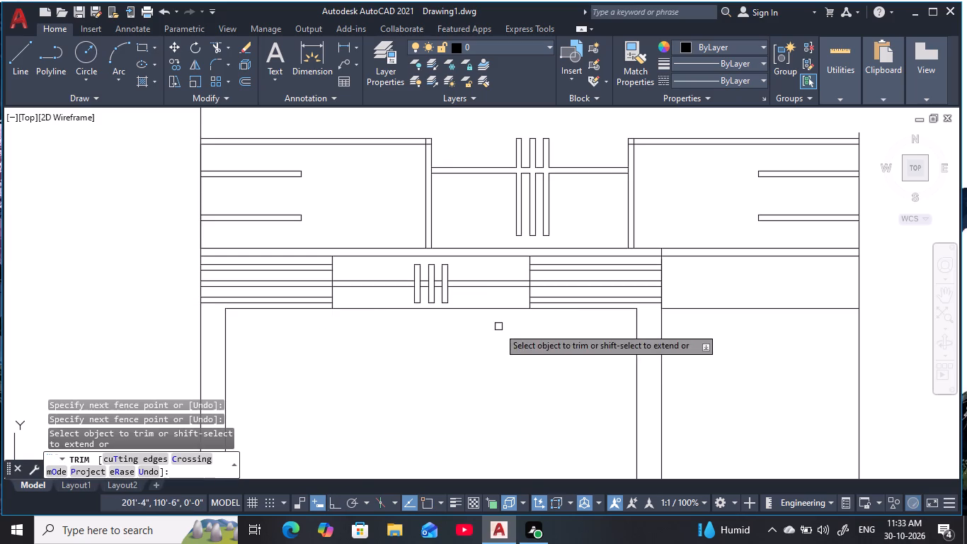
scroll(448, 344, down, 2)
middle_drag(451, 353, 486, 334)
scroll(483, 334, up, 1)
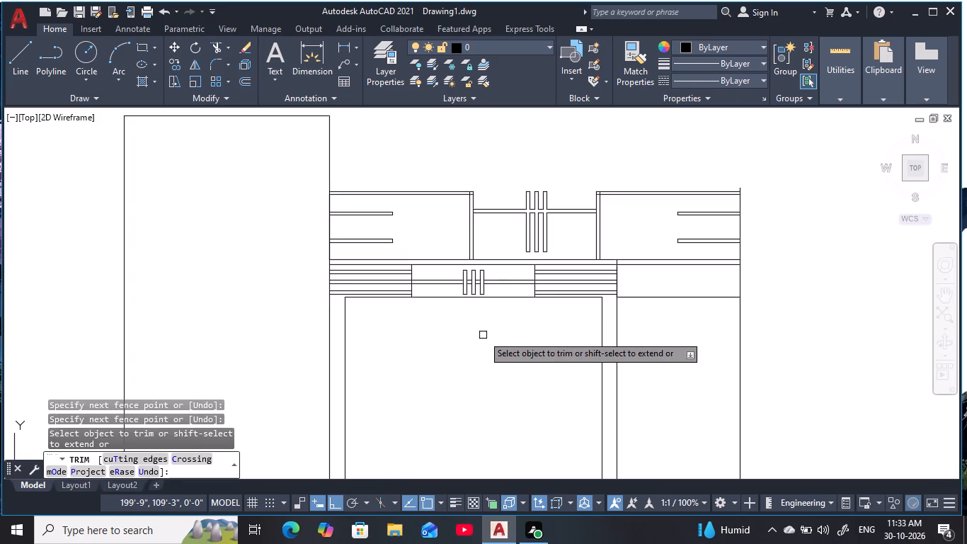
middle_drag(483, 334, 476, 319)
key(Escape)
key(Escape)
key(Escape)
key(Escape)
key(Escape)
key(Escape)
key(Escape)
key(Escape)
key(Escape)
key(Escape)
key(Escape)
key(Escape)
key(Escape)
key(Escape)
key(Escape)
key(Escape)
key(Escape)
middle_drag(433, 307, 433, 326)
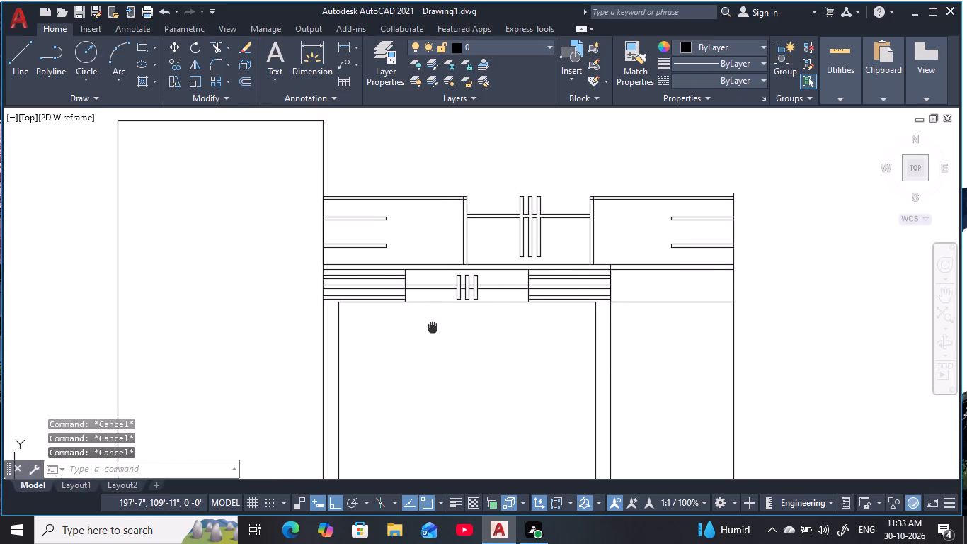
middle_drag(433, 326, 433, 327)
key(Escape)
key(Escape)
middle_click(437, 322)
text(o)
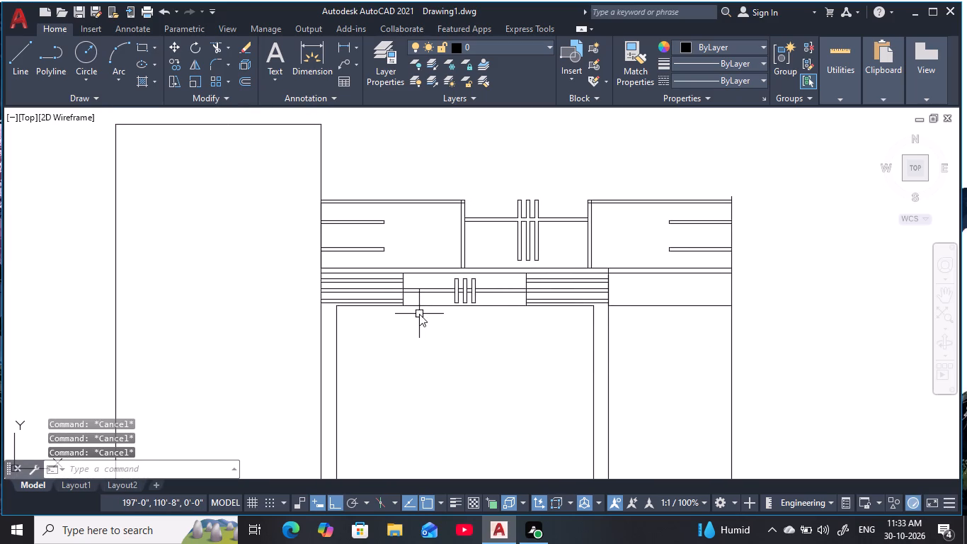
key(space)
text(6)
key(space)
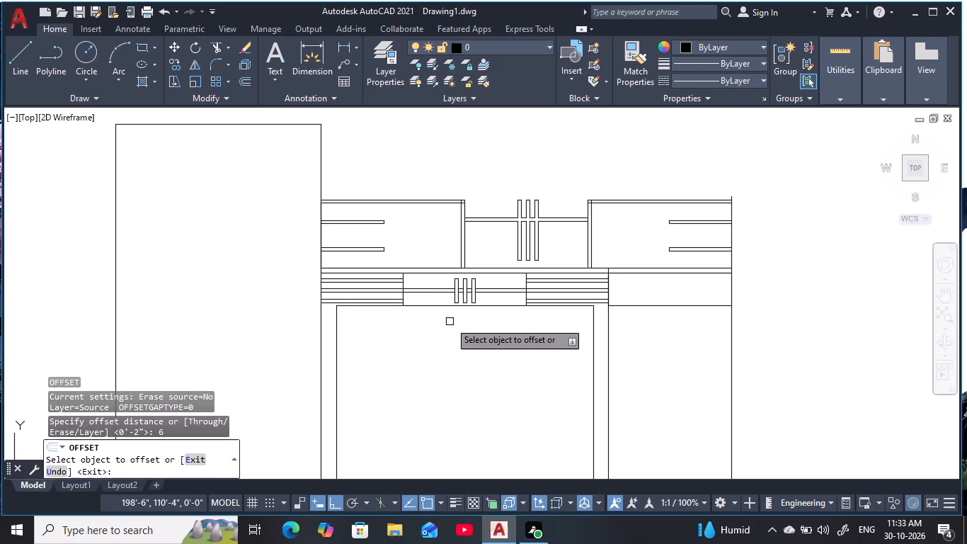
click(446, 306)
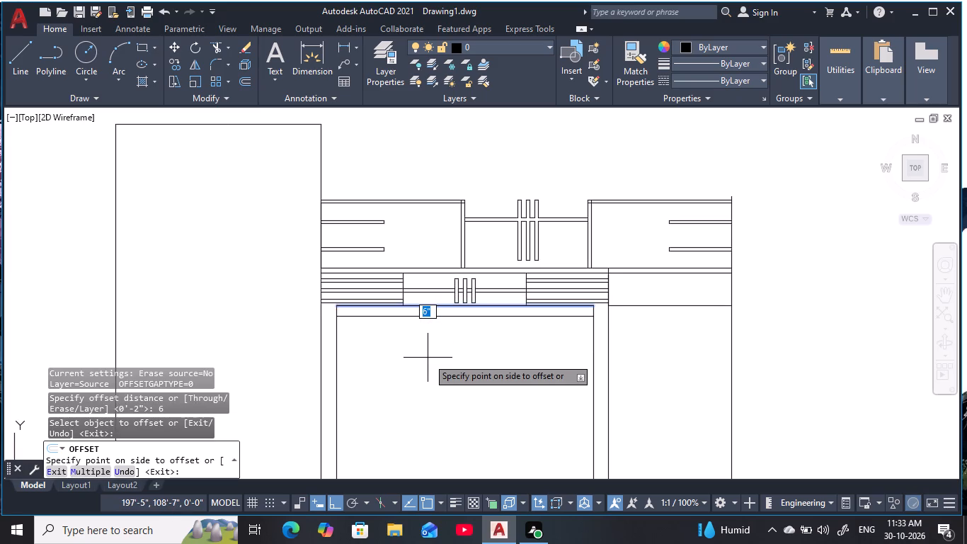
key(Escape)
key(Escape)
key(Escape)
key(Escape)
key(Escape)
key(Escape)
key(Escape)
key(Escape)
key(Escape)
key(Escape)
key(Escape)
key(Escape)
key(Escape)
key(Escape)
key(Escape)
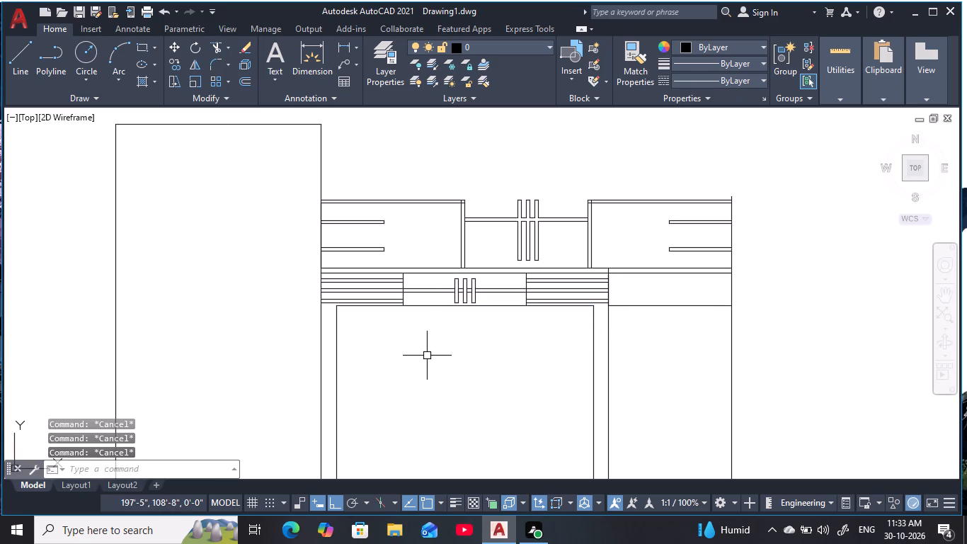
Offset the top edge of the large opening 3" downward.
text(o 3)
key(space)
click(445, 303)
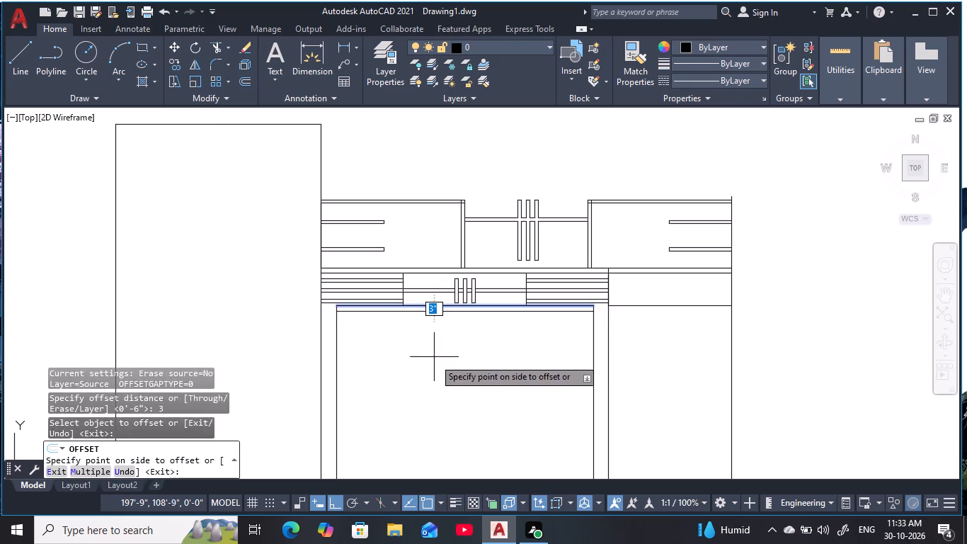
click(436, 368)
key(Escape)
key(Escape)
key(Escape)
key(Escape)
key(Escape)
Erase the original top edge of the large opening above the offset line.
click(433, 303)
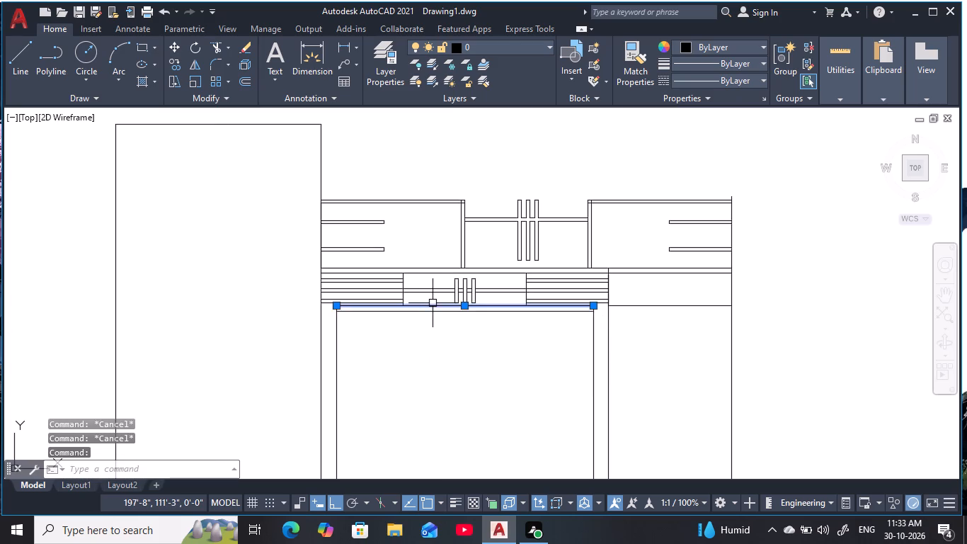
text(e)
key(space)
key(Escape)
key(Escape)
key(Escape)
Trim the middle bay's two vertical side lines beyond the top and bottom edges of the horizontal side strips.
text(tr)
key(space)
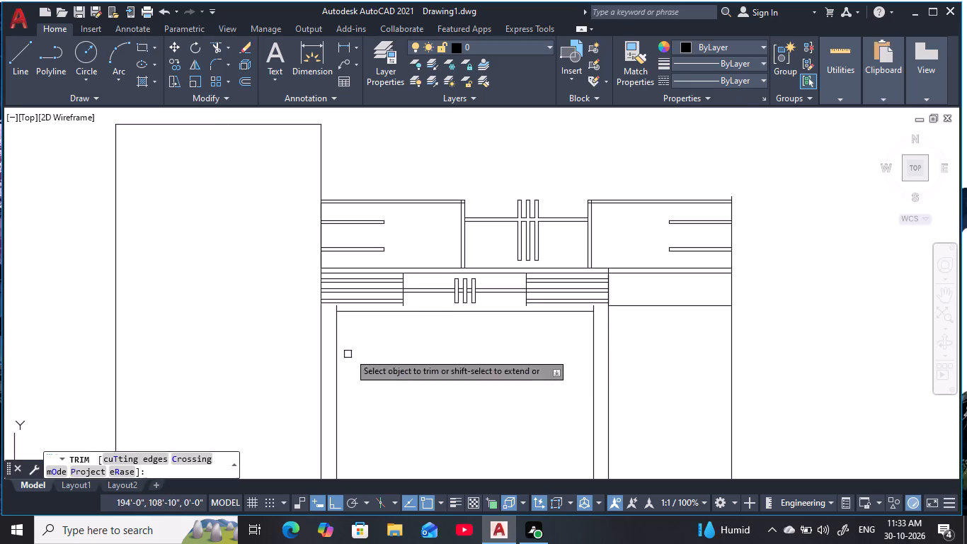
scroll(427, 297, up, 3)
click(330, 336)
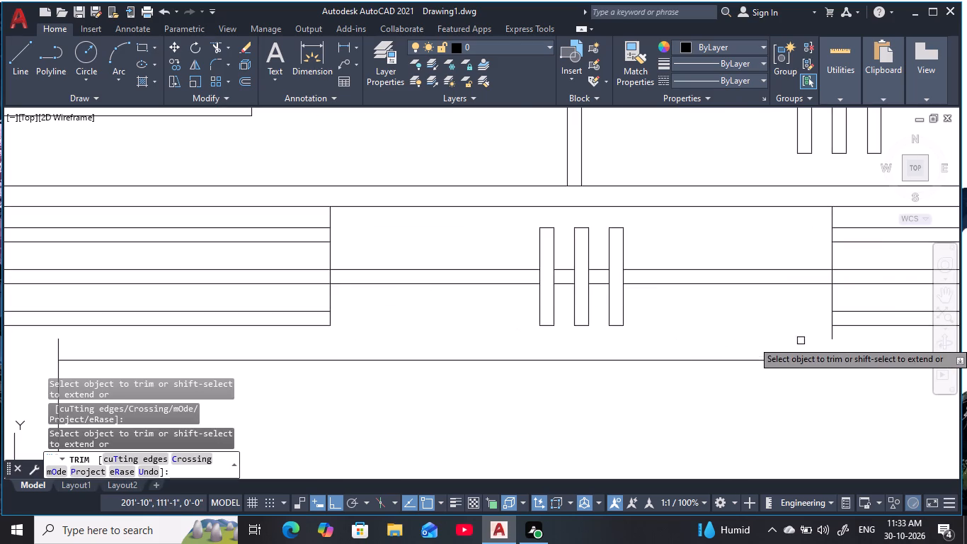
click(832, 340)
scroll(725, 332, down, 1)
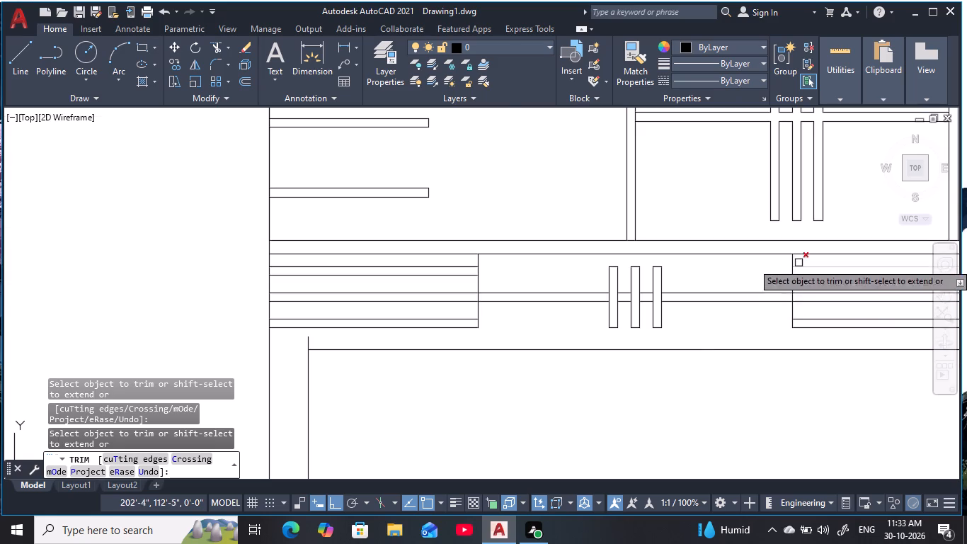
scroll(803, 256, up, 1)
click(788, 265)
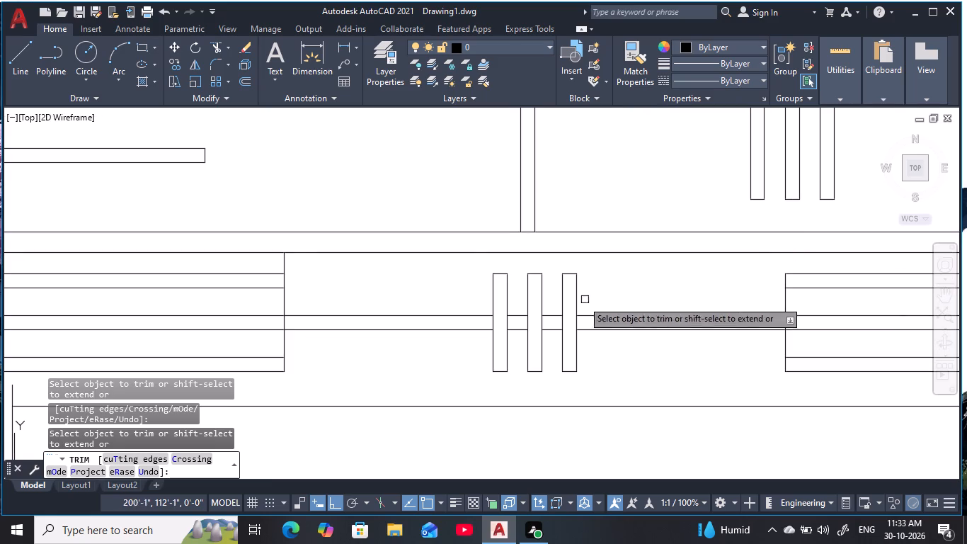
click(280, 268)
click(312, 267)
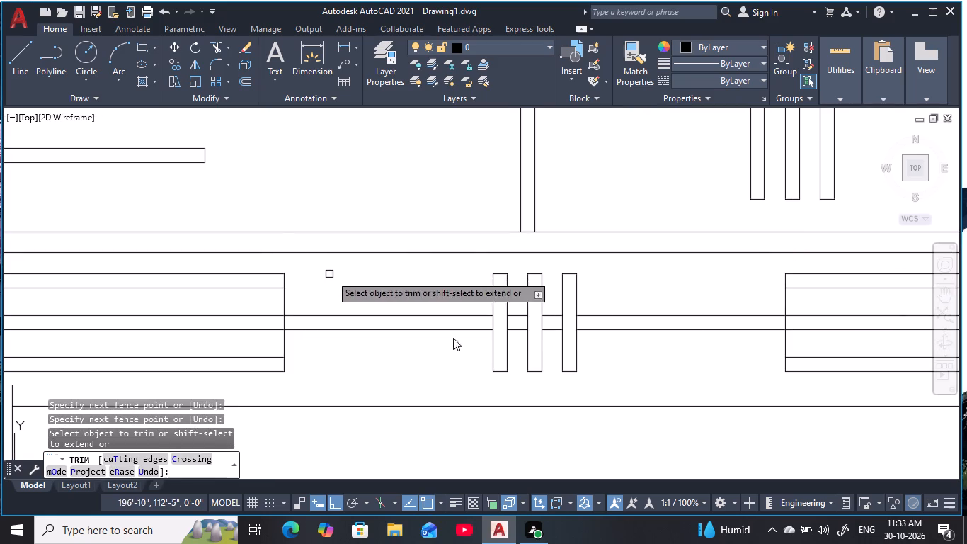
Trim the stubs of the large opening's two vertical sides that extend above its lowered top edge.
scroll(522, 390, down, 2)
middle_drag(525, 385, 534, 336)
scroll(342, 352, up, 2)
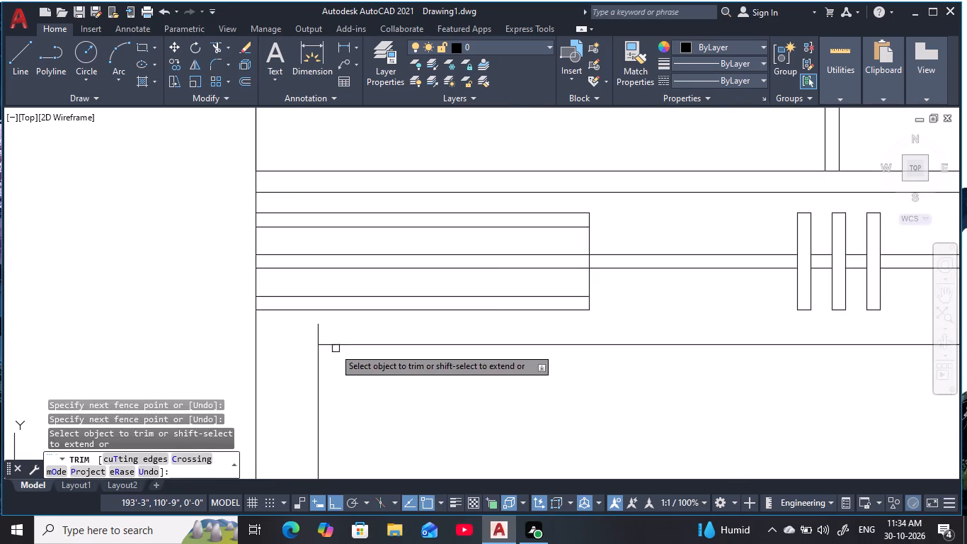
click(311, 341)
click(344, 336)
scroll(721, 370, down, 2)
middle_drag(707, 373, 433, 367)
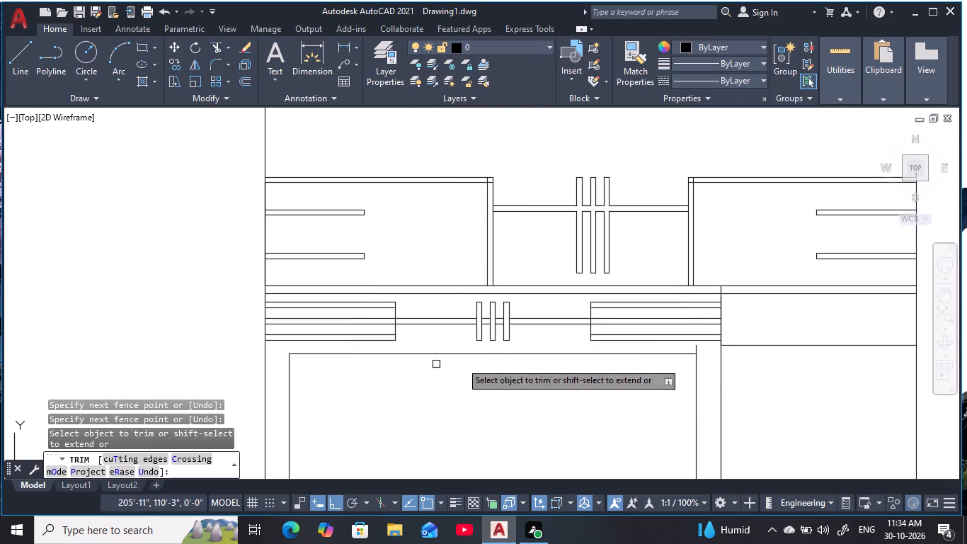
scroll(727, 363, up, 3)
click(620, 334)
click(590, 319)
scroll(518, 390, down, 1)
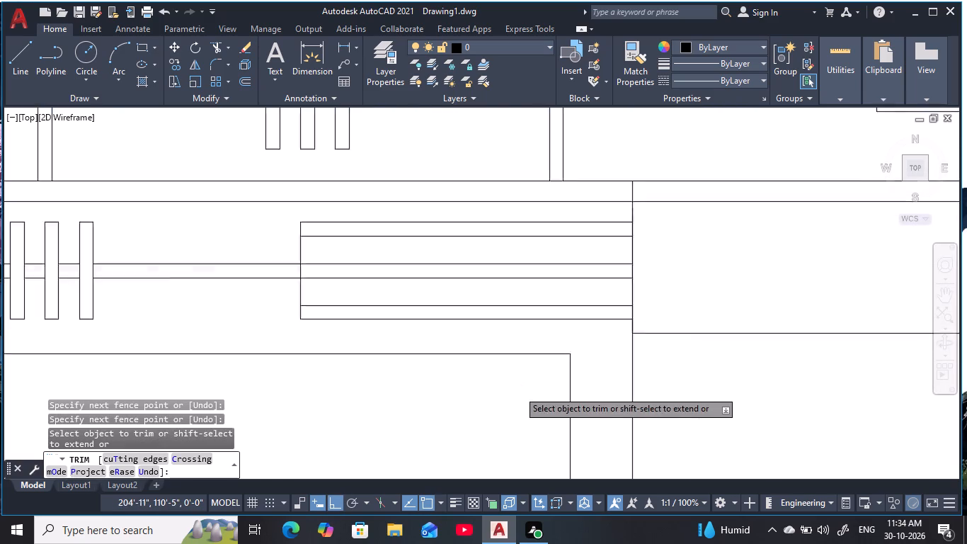
Trim the vertical end line of the right-hand horizontal strips between and across the middle strip, leaving only the upper and lower strips capped.
scroll(518, 390, down, 4)
scroll(506, 403, up, 1)
middle_drag(506, 403, 539, 401)
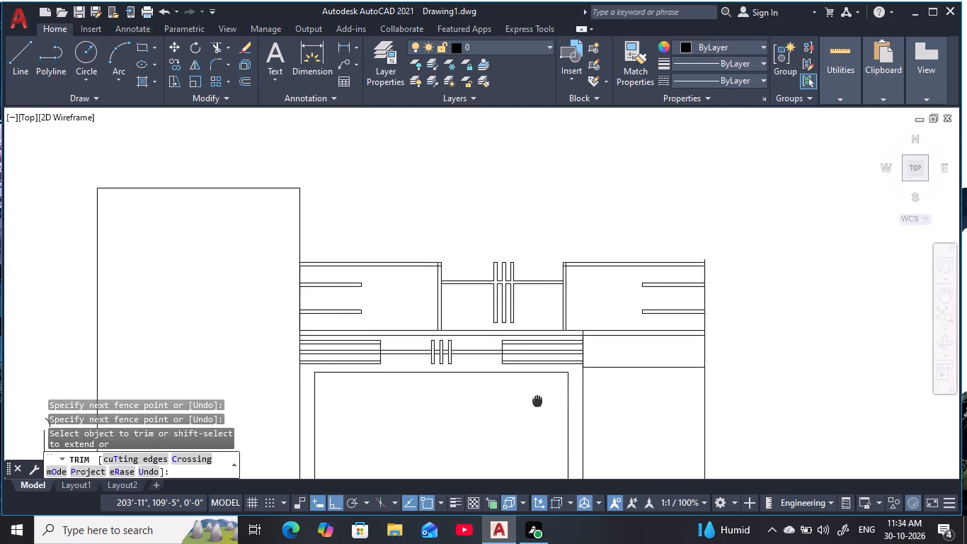
middle_drag(539, 401, 573, 392)
scroll(551, 355, up, 4)
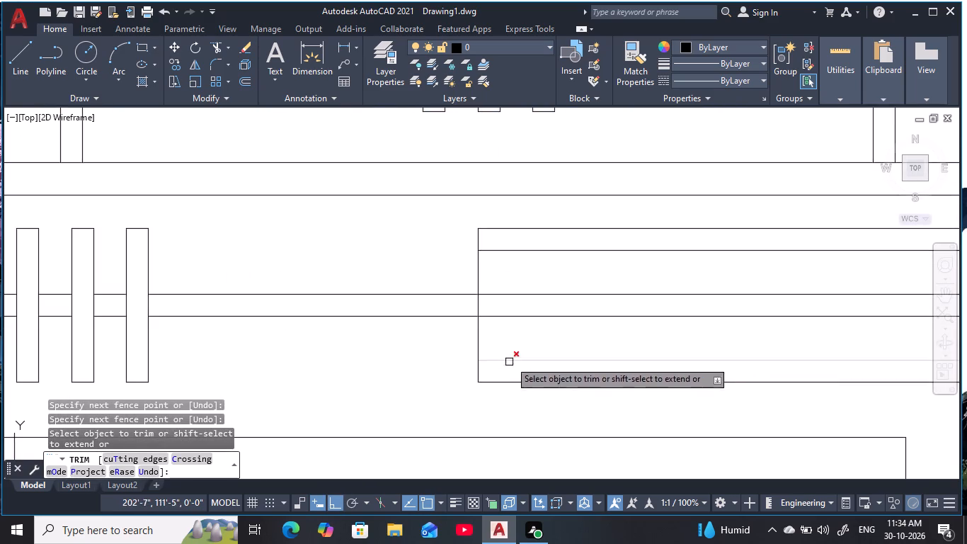
middle_drag(517, 344, 528, 361)
click(528, 293)
click(469, 291)
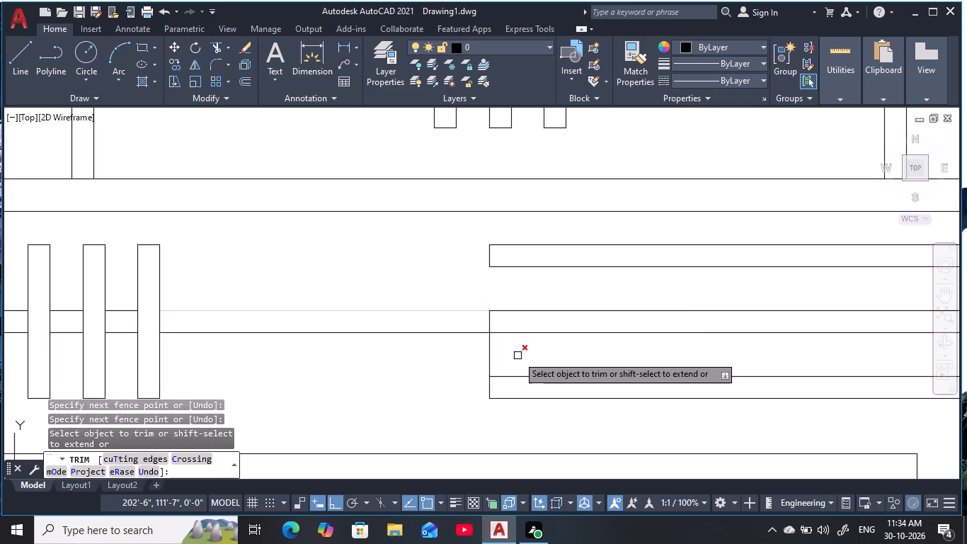
click(522, 367)
click(445, 358)
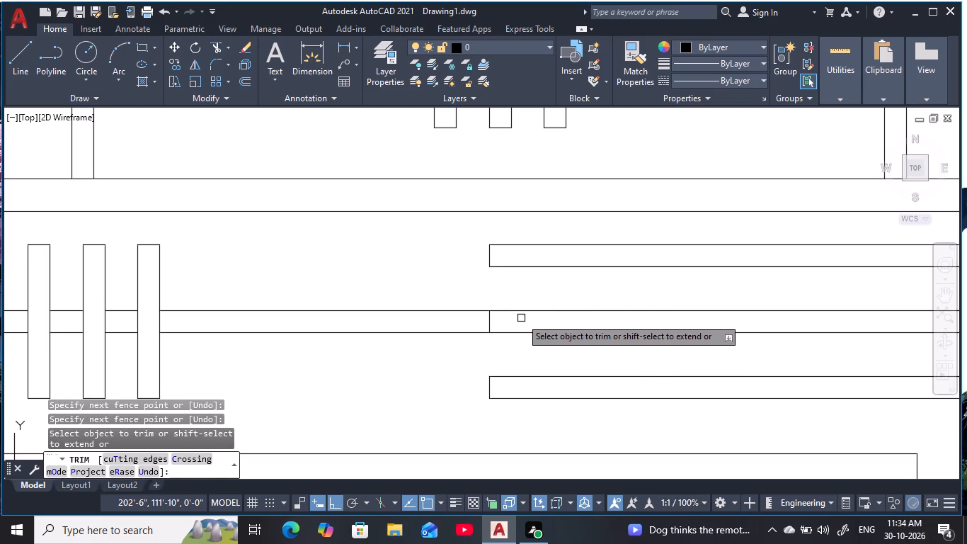
click(521, 318)
click(476, 317)
Trim the vertical end line of the left-hand horizontal strips between and across the middle strip, leaving only the upper and lower strips capped.
scroll(374, 358, down, 2)
middle_drag(374, 359, 803, 370)
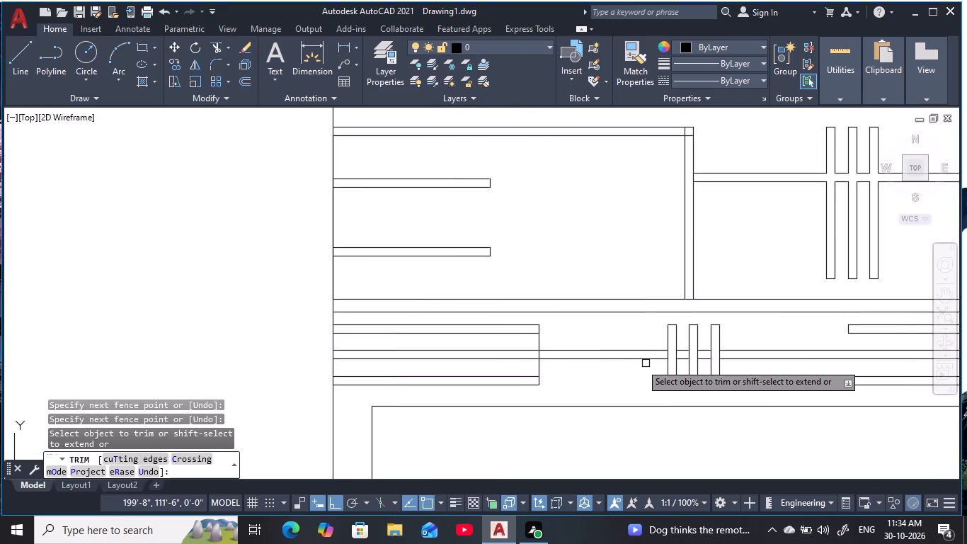
scroll(551, 345, up, 1)
click(553, 342)
click(510, 343)
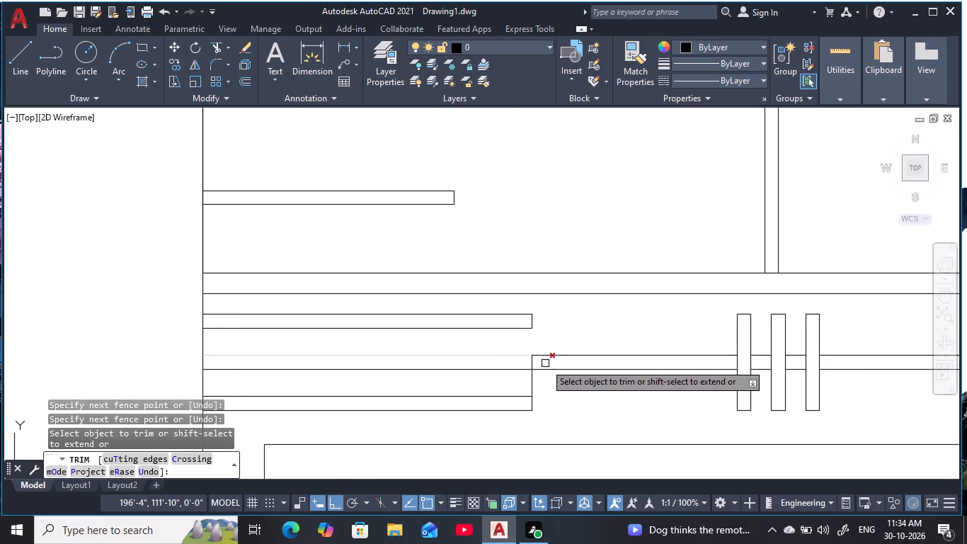
click(546, 363)
click(530, 363)
click(563, 394)
click(512, 382)
scroll(592, 399, down, 1)
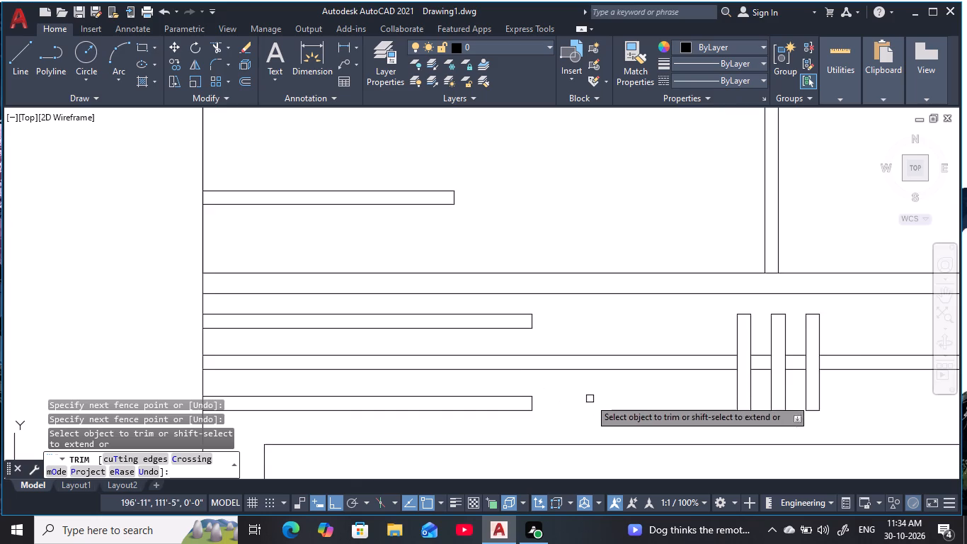
scroll(598, 400, down, 1)
middle_drag(604, 404, 485, 374)
scroll(653, 416, down, 1)
middle_drag(653, 412, 636, 374)
key(Escape)
key(Escape)
key(Escape)
key(Escape)
key(Escape)
key(Escape)
key(Escape)
key(Escape)
key(Escape)
key(Escape)
key(Escape)
key(Escape)
key(Escape)
key(Escape)
key(Escape)
key(Escape)
key(Escape)
key(Escape)
key(Escape)
key(Escape)
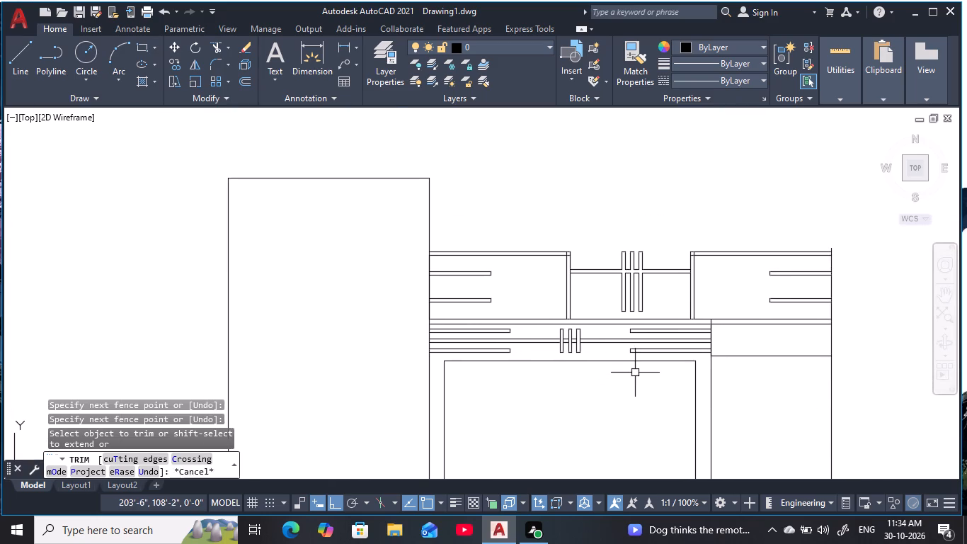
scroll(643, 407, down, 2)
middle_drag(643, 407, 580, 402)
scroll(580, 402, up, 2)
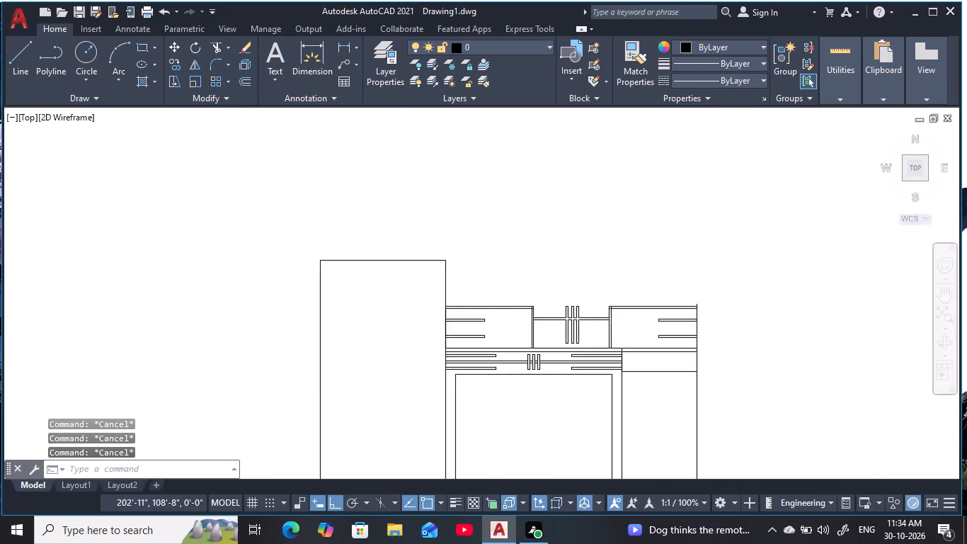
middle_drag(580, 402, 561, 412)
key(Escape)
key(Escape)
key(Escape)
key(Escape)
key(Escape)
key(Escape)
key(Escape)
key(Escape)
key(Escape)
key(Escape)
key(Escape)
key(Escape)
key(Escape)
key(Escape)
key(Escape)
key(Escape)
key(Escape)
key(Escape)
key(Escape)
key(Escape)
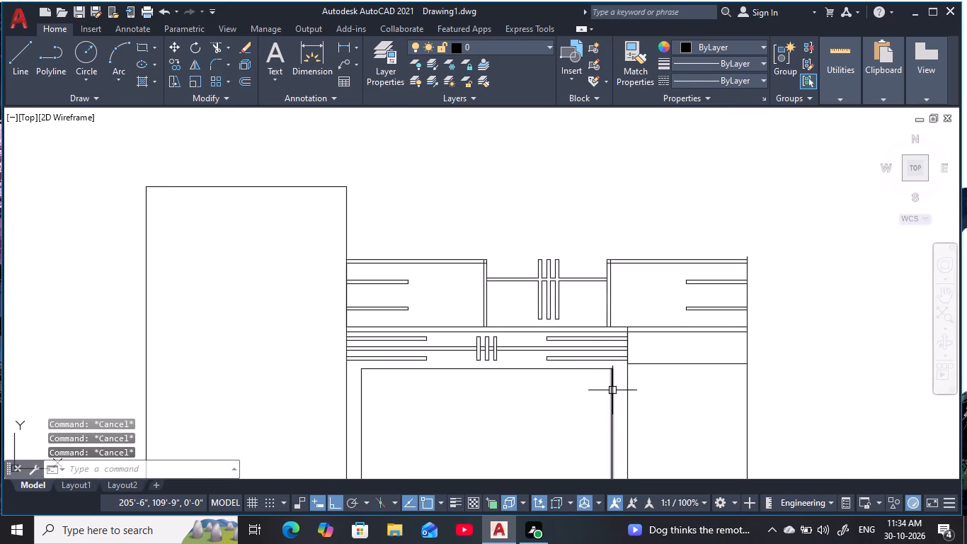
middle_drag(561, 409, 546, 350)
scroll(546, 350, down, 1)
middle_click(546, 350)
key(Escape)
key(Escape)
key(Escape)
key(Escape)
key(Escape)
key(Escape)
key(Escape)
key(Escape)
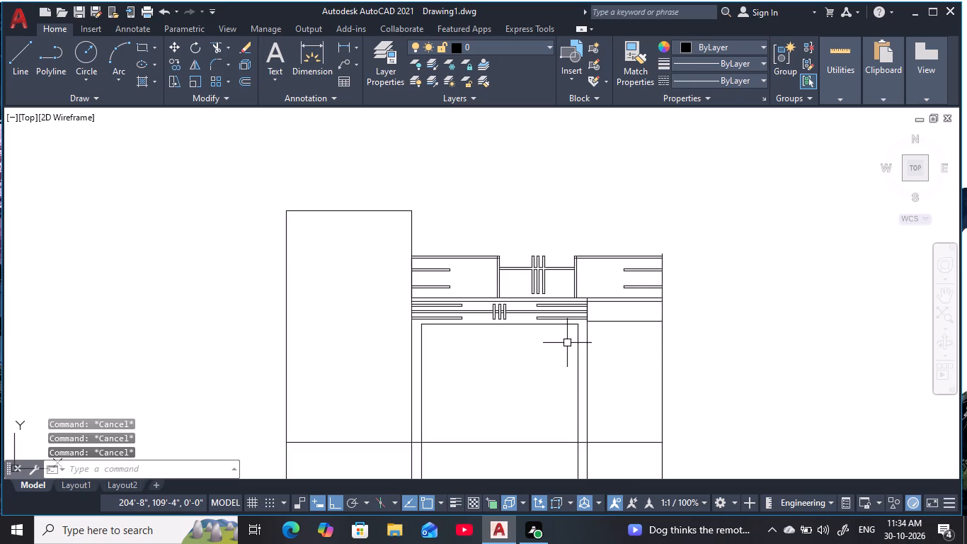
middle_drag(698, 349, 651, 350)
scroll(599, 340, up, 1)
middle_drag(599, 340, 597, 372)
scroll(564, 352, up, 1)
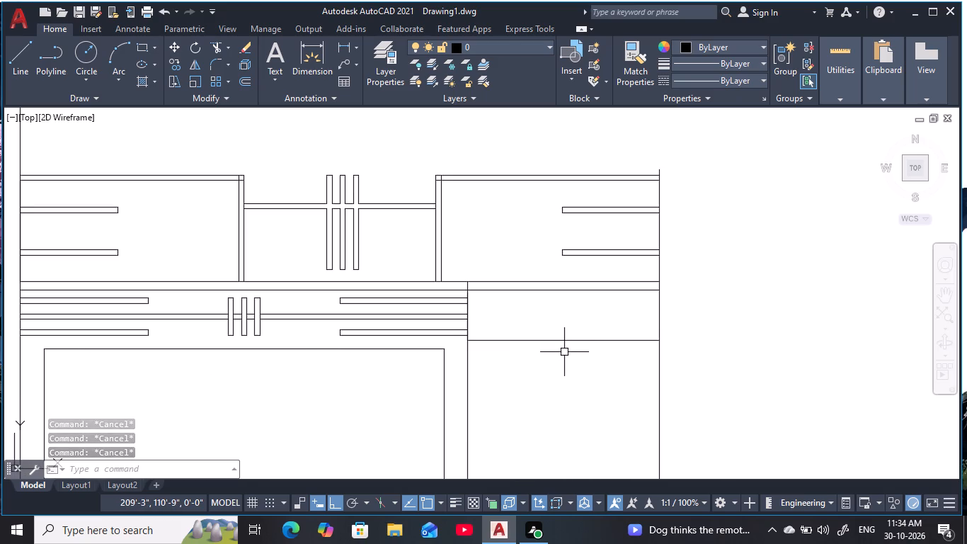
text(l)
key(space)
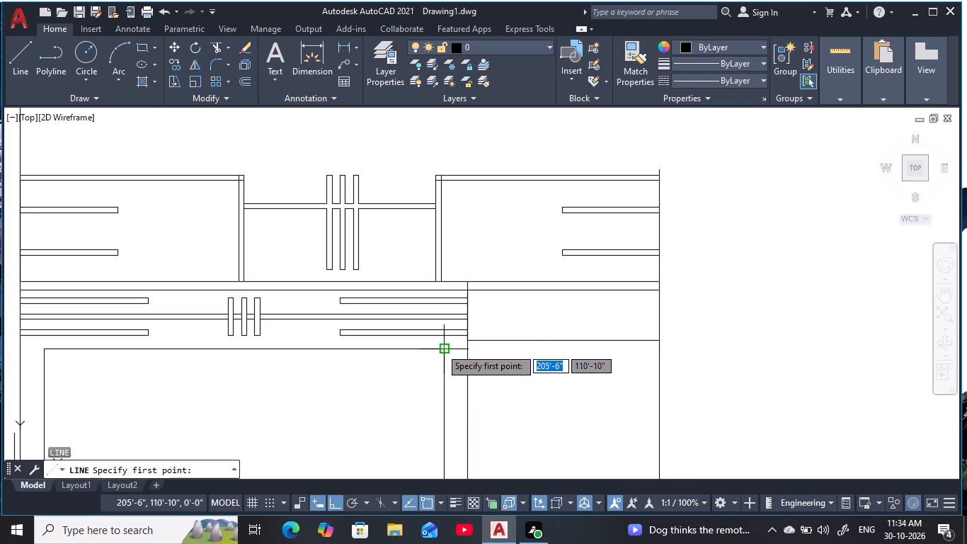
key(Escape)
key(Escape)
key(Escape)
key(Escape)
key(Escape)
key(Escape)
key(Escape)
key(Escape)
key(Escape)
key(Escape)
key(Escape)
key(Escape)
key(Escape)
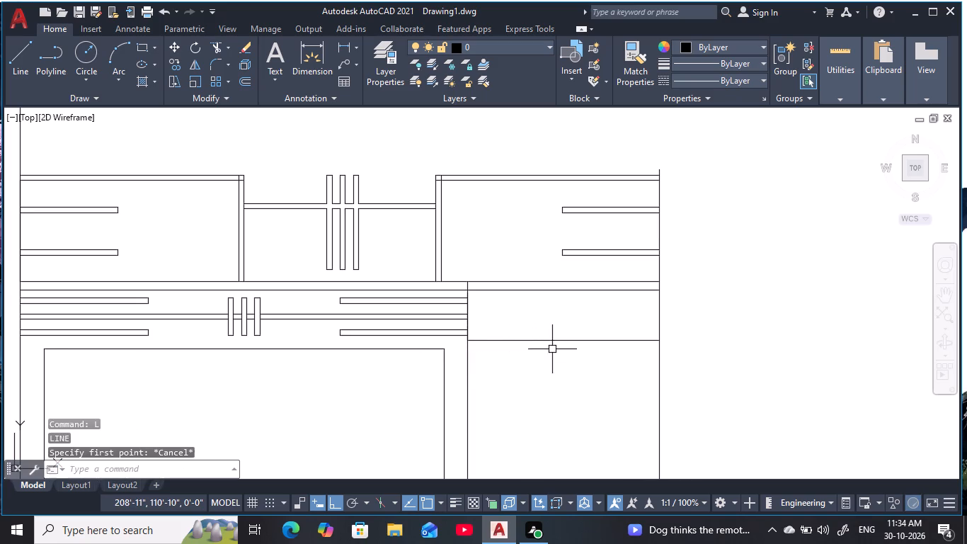
Offset the lower horizontal line of the bay beside the large opening 3" downward.
click(553, 368)
click(533, 327)
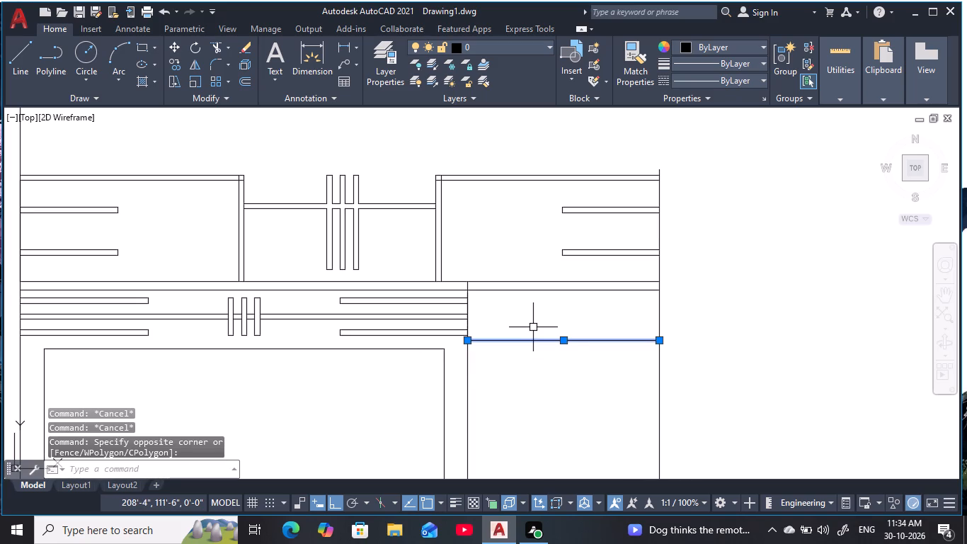
text(o)
key(space)
text(3)
key(space)
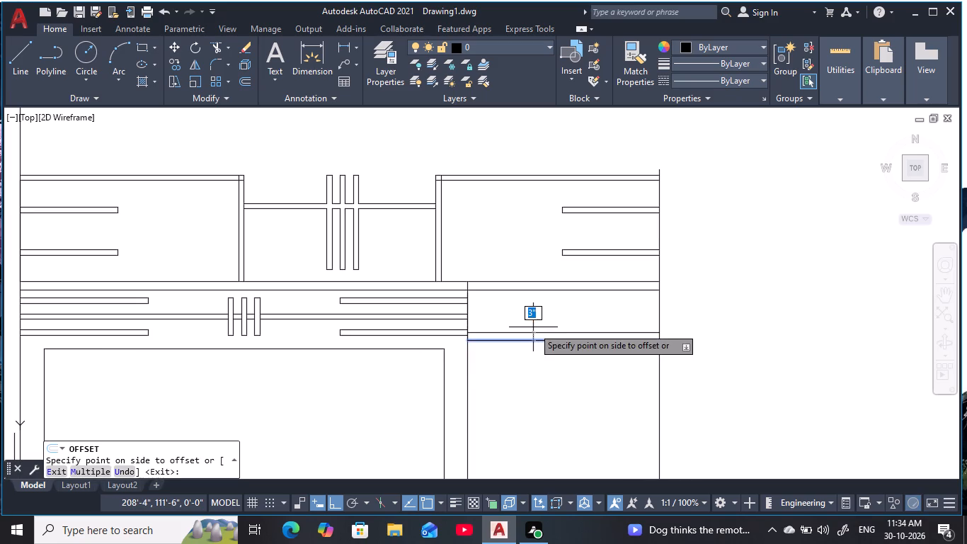
click(550, 405)
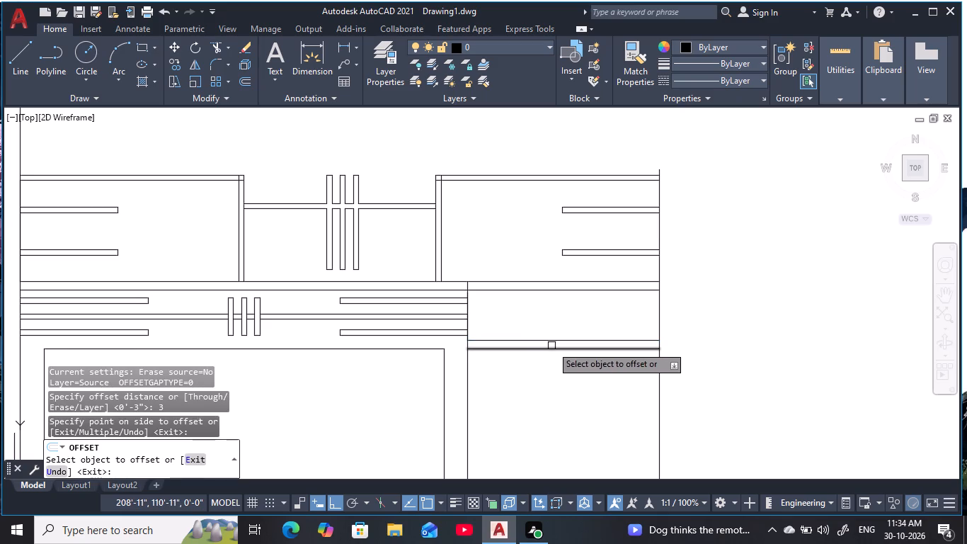
Erase the original horizontal line above the new offset line in the bay right of the large opening.
click(552, 340)
text(e)
key(space)
key(Escape)
click(552, 340)
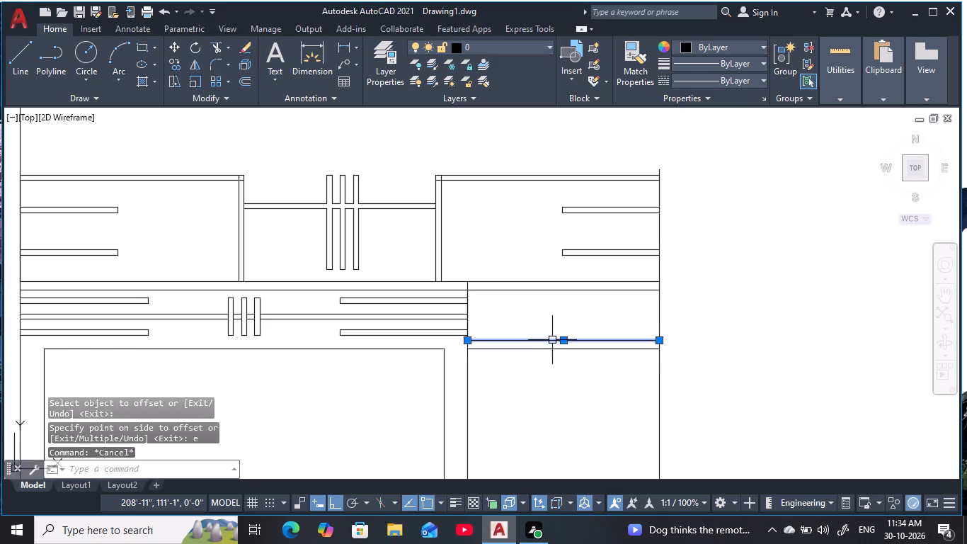
text(e)
key(space)
key(Escape)
key(Escape)
key(Escape)
key(Escape)
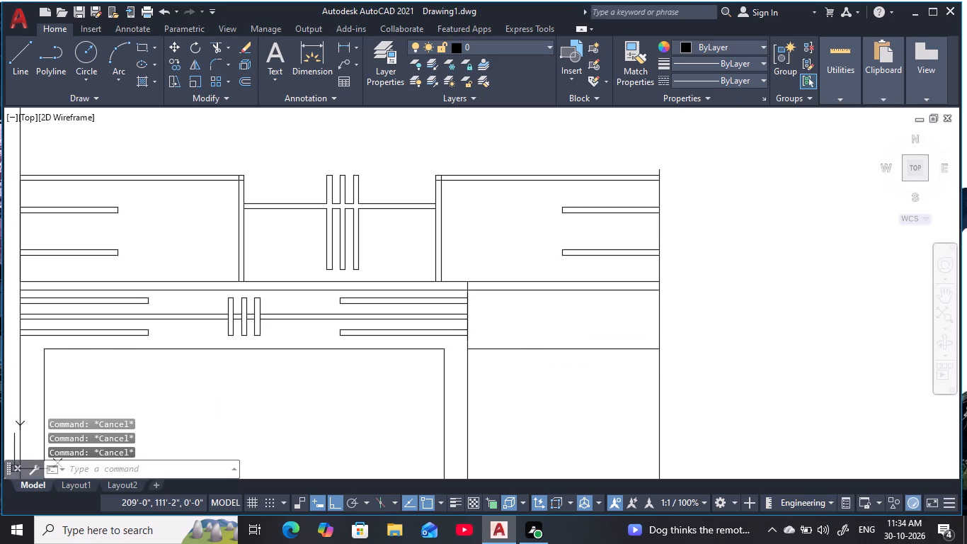
key(Escape)
key(Escape)
key(Escape)
key(Escape)
key(Escape)
key(Escape)
key(Escape)
key(Escape)
key(Escape)
key(Escape)
key(Escape)
Extend both lines of the middle horizontal strip across the right bay to its outer vertical edge.
text(ex)
key(space)
click(459, 321)
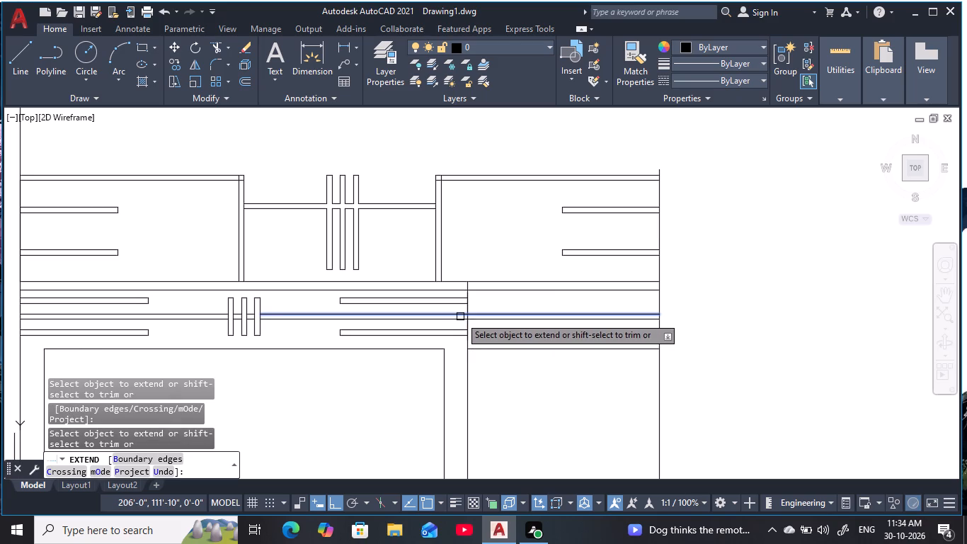
click(460, 317)
key(Escape)
key(Escape)
key(Escape)
key(Escape)
key(Escape)
key(Escape)
key(Escape)
key(Escape)
key(Escape)
key(Escape)
key(Escape)
key(Escape)
key(Escape)
key(Escape)
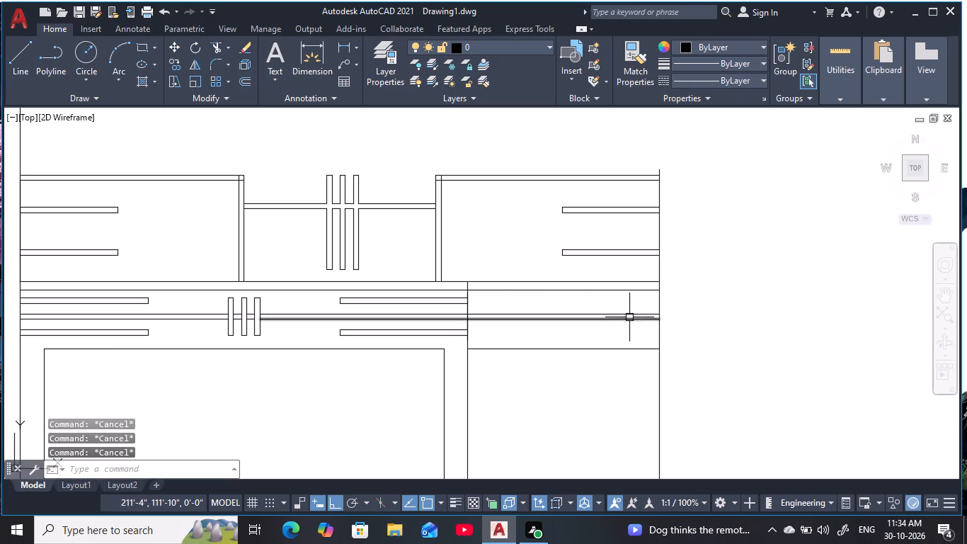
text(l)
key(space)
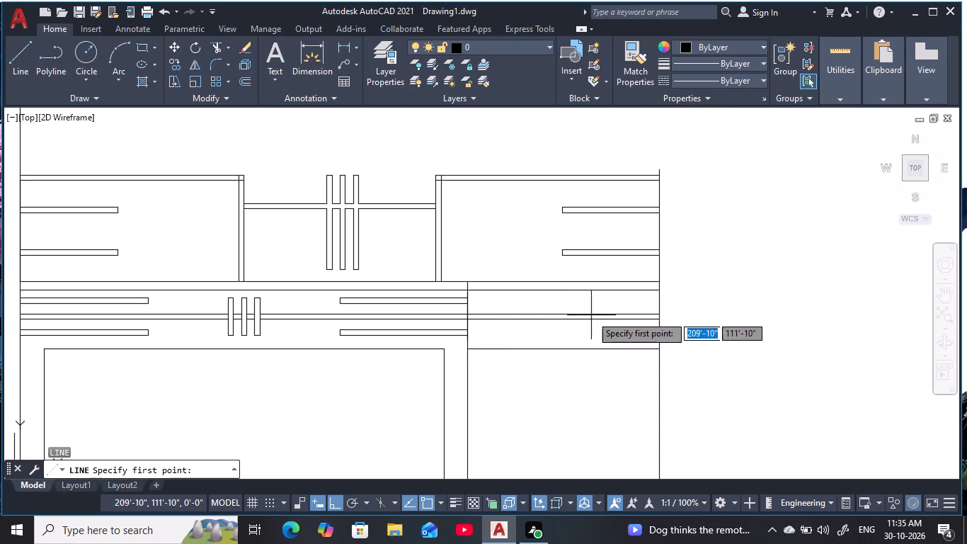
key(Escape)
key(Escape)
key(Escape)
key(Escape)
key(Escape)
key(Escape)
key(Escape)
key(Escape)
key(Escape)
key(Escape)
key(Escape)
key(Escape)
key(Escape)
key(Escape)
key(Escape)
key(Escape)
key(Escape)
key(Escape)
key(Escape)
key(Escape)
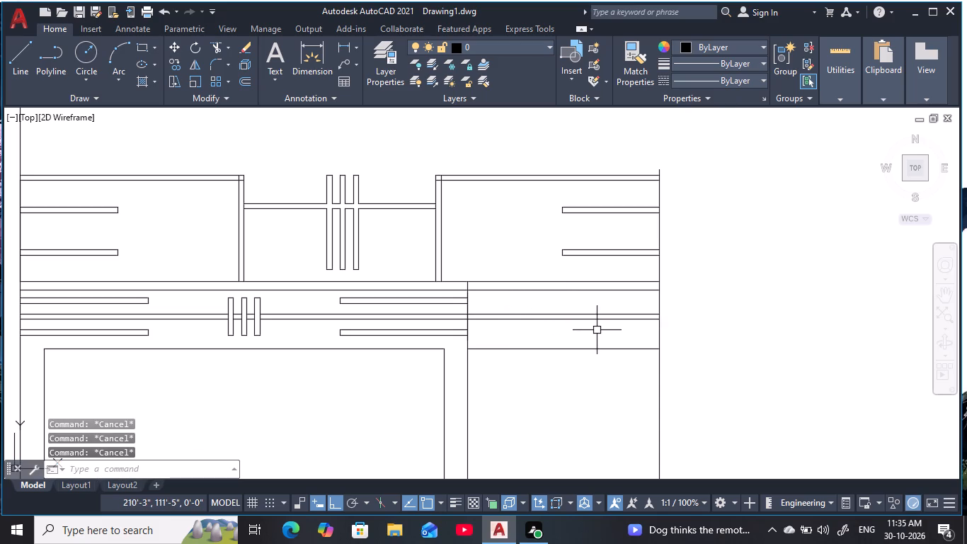
Draw a 1'-10" vertical line in the right bay from the midpoint of its lower horizontal line up to its upper line.
text(l)
key(space)
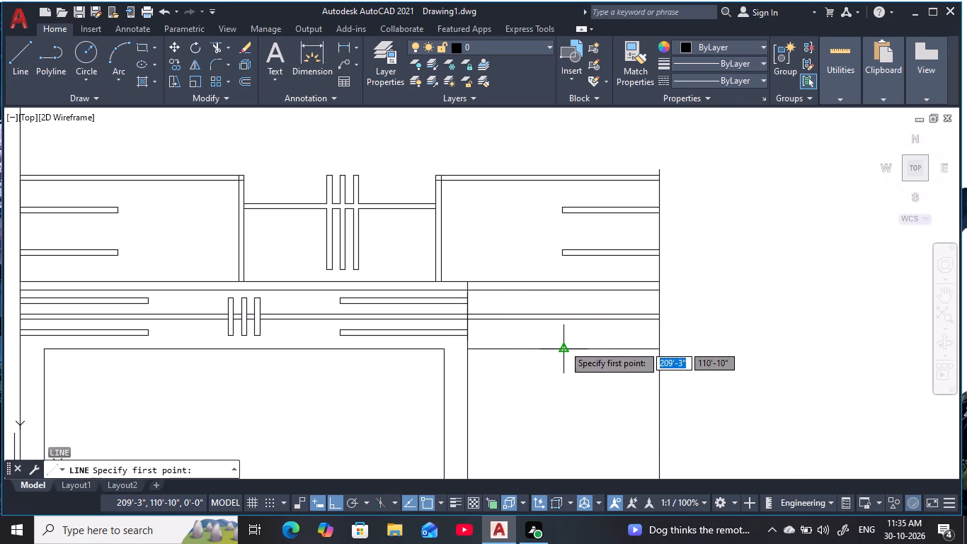
click(564, 347)
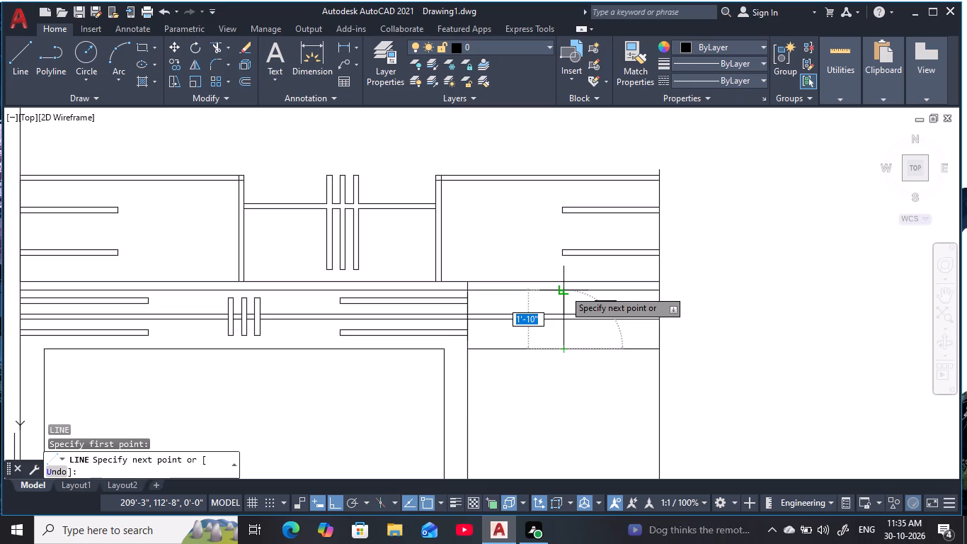
click(564, 290)
key(Escape)
key(Escape)
key(Escape)
key(Escape)
key(Escape)
key(Escape)
key(Escape)
key(Escape)
key(Escape)
key(Escape)
key(Escape)
key(Escape)
key(Escape)
key(Escape)
key(Escape)
Offset the right bay's vertical centre line 1" to each side.
text(o 1)
key(space)
click(565, 333)
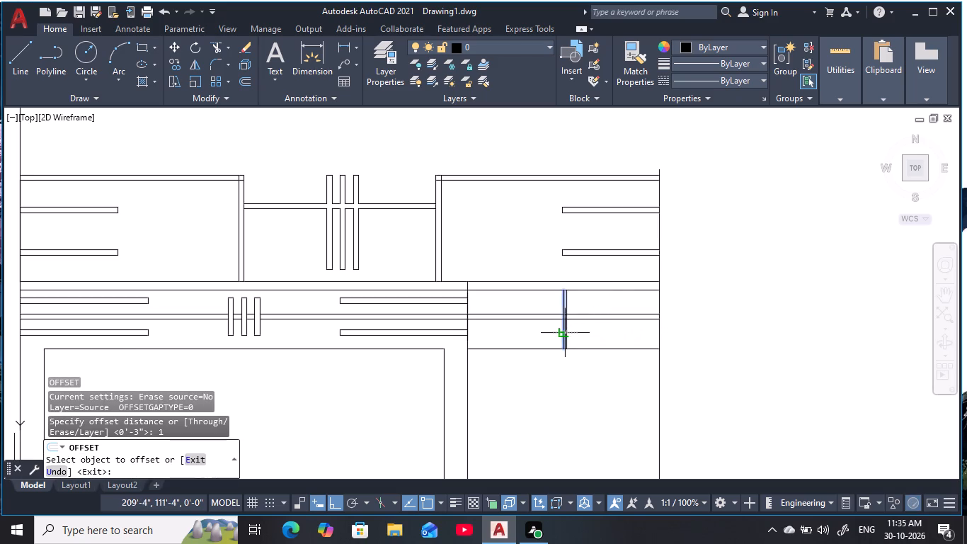
click(530, 333)
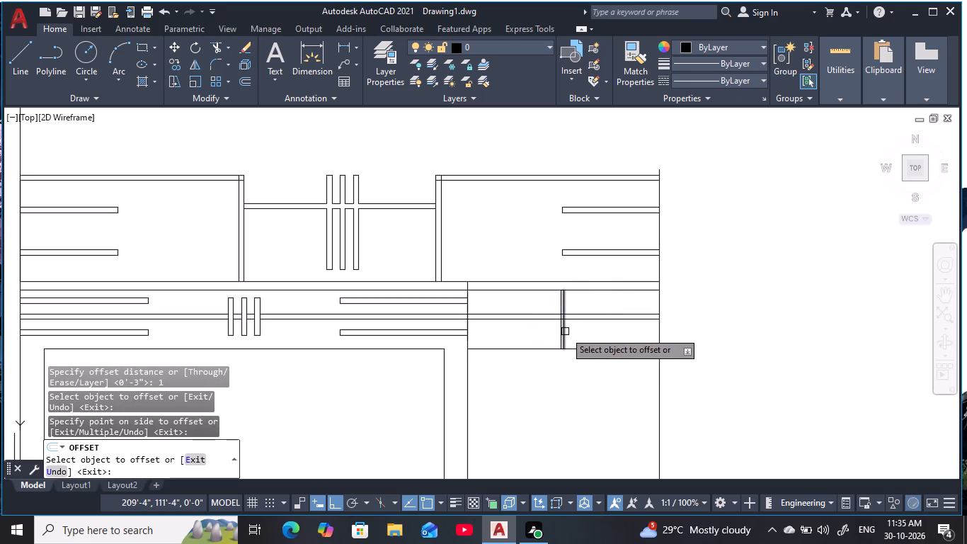
click(565, 331)
click(595, 344)
key(Escape)
key(Escape)
Erase the original vertical centre line between its two offset copies in the right bay.
scroll(578, 341, up, 3)
key(Escape)
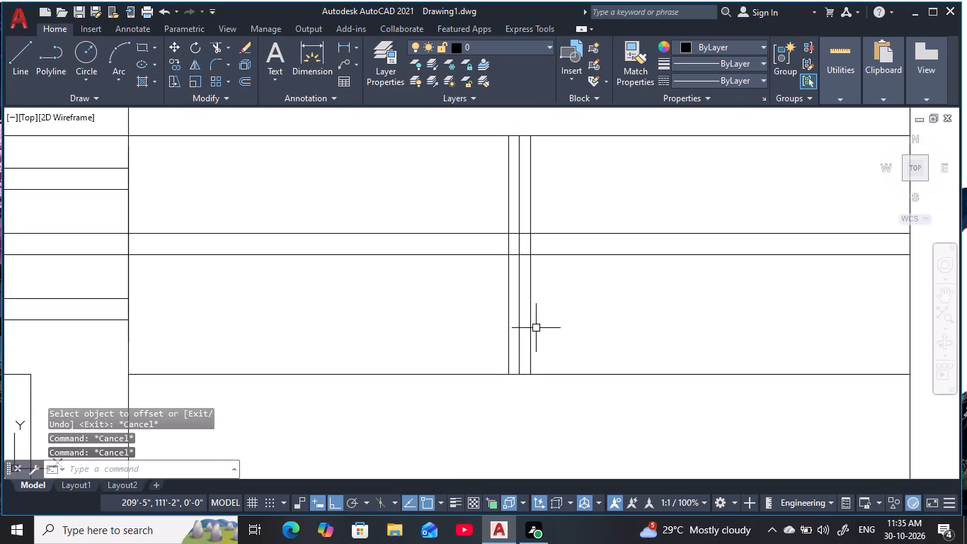
click(521, 316)
text(e)
key(space)
key(Escape)
key(Escape)
Offset the two lines of the right bay's central vertical strip 3" outward, one to each side.
scroll(559, 303, down, 1)
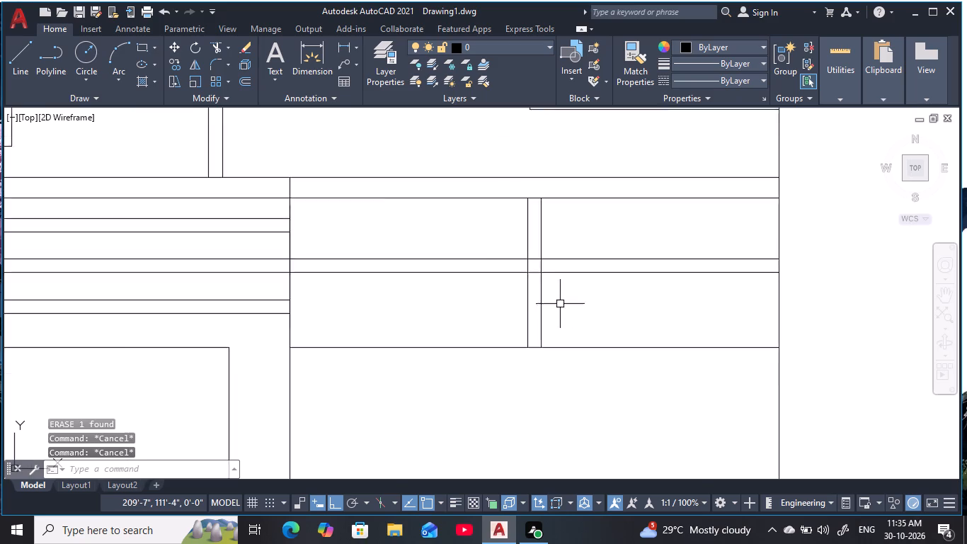
scroll(560, 304, down, 1)
middle_drag(558, 314, 551, 331)
key(Escape)
key(Escape)
key(Escape)
key(Escape)
key(Escape)
key(Escape)
key(Escape)
key(Escape)
key(Escape)
key(Escape)
key(Escape)
key(Escape)
key(Escape)
key(Escape)
key(Escape)
text(o)
key(space)
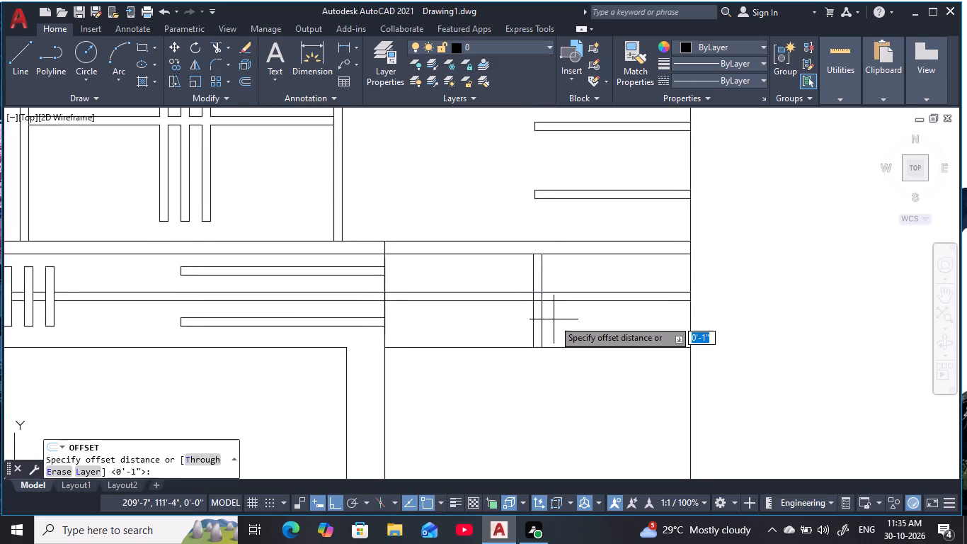
text(3)
key(space)
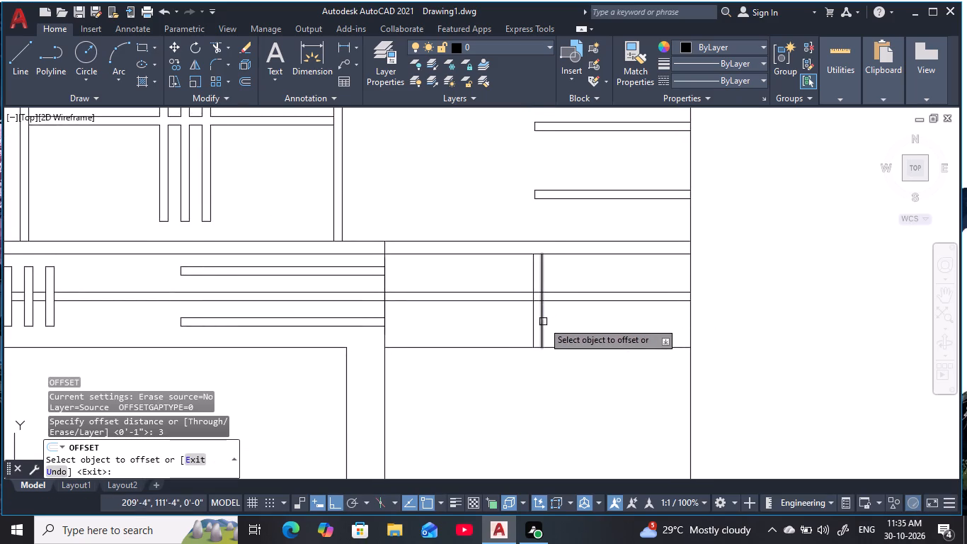
click(543, 322)
click(613, 330)
click(534, 327)
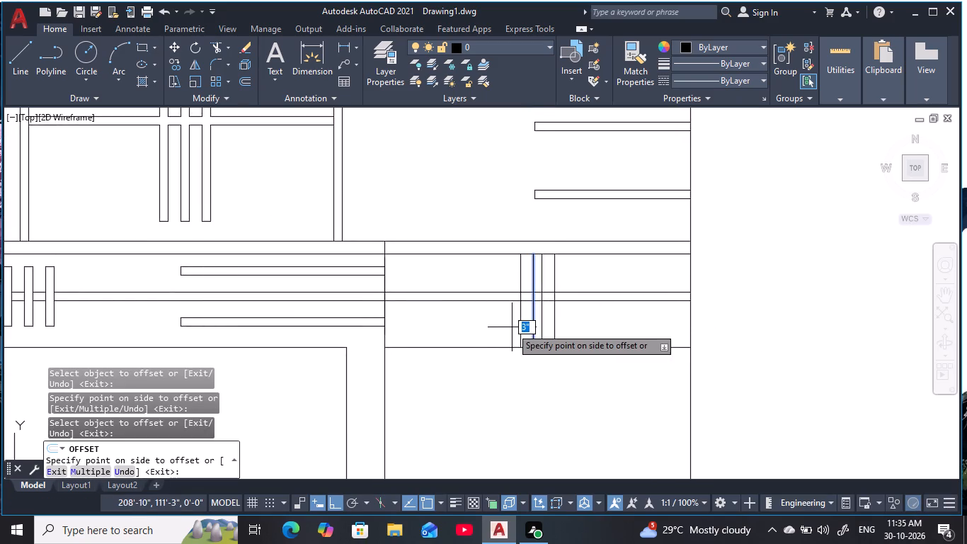
click(476, 328)
key(Escape)
key(Escape)
key(Escape)
key(Escape)
key(Escape)
key(Escape)
key(Escape)
key(Escape)
key(Escape)
key(Escape)
key(Escape)
key(Escape)
key(Escape)
key(Escape)
key(Escape)
key(Escape)
key(Escape)
key(Escape)
key(Escape)
key(Escape)
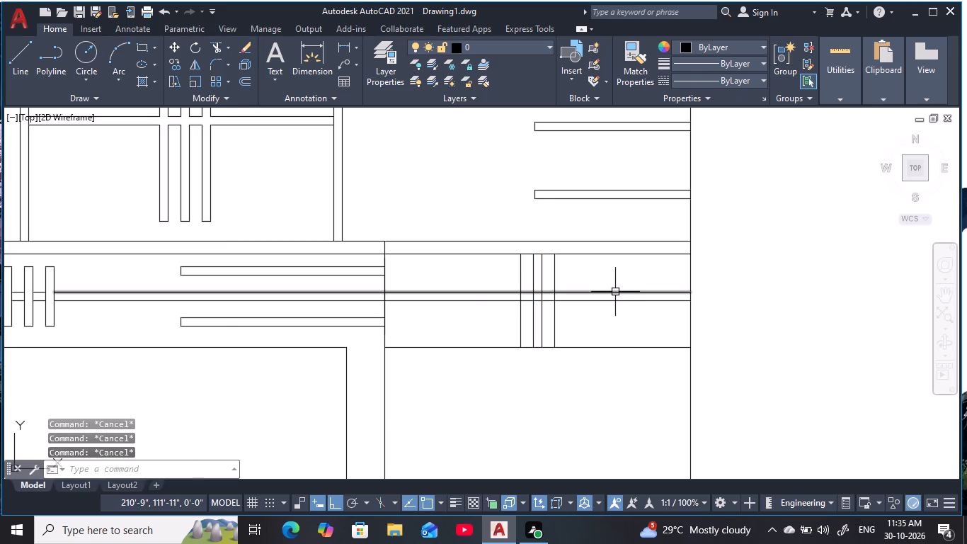
Offset the outermost vertical lines in the right bay 2" outward on each side to form the two flanking strips.
text(o 2)
key(space)
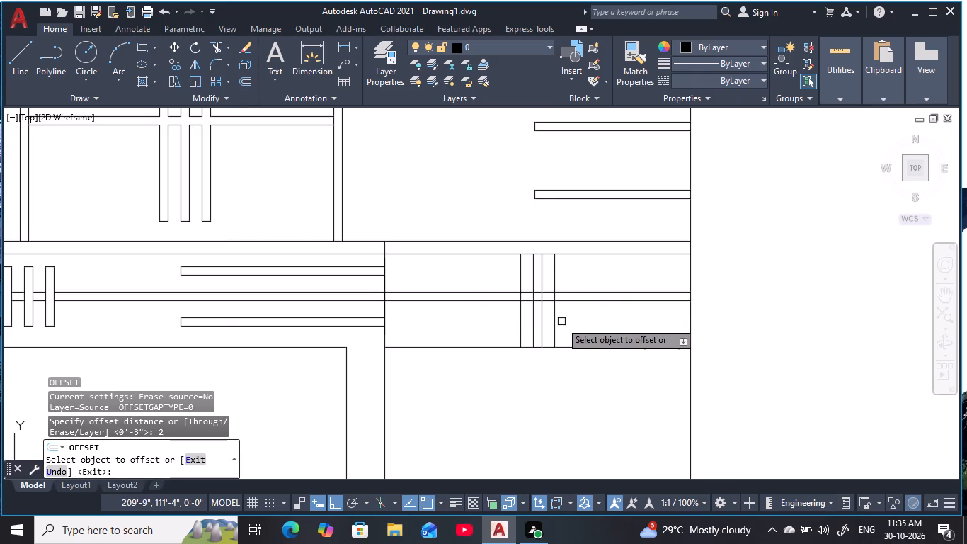
click(555, 324)
click(639, 317)
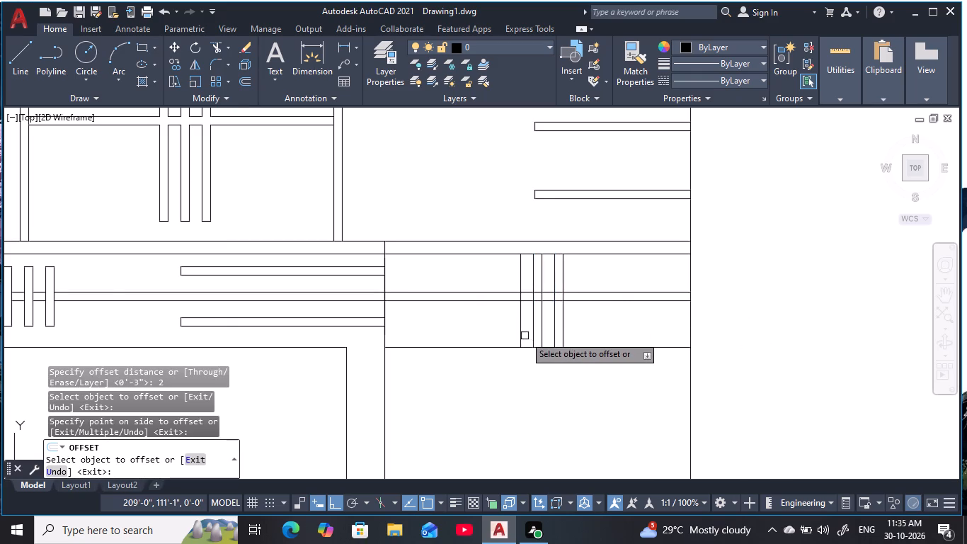
click(523, 336)
click(450, 339)
key(Escape)
key(Escape)
key(Escape)
key(Escape)
key(Escape)
key(Escape)
key(Escape)
key(Escape)
key(Escape)
key(Escape)
key(Escape)
key(Escape)
key(Escape)
key(Escape)
key(Escape)
key(Escape)
key(Escape)
key(Escape)
key(Escape)
key(Escape)
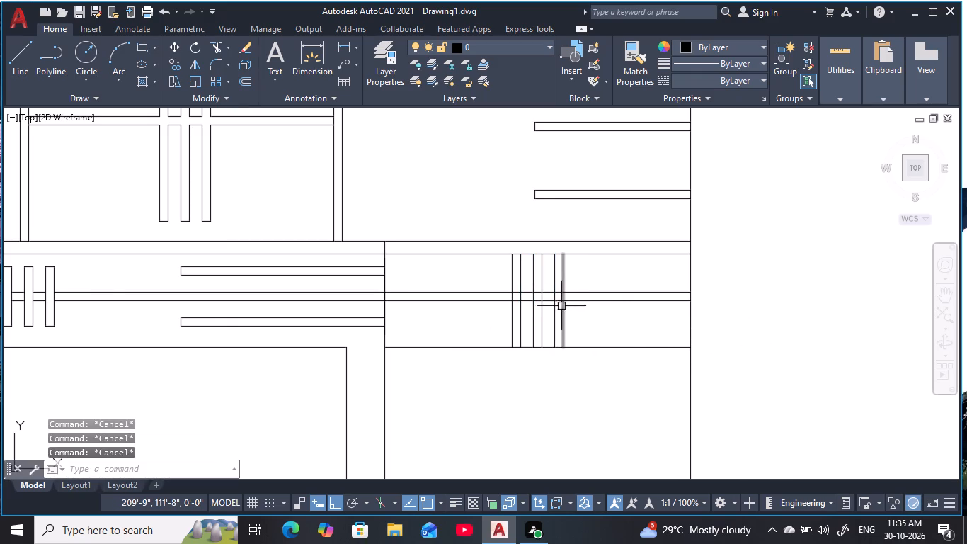
Trim the middle horizontal strip's lines where they cross inside the three vertical strips of the right bay.
text(tr)
key(space)
scroll(564, 301, up, 1)
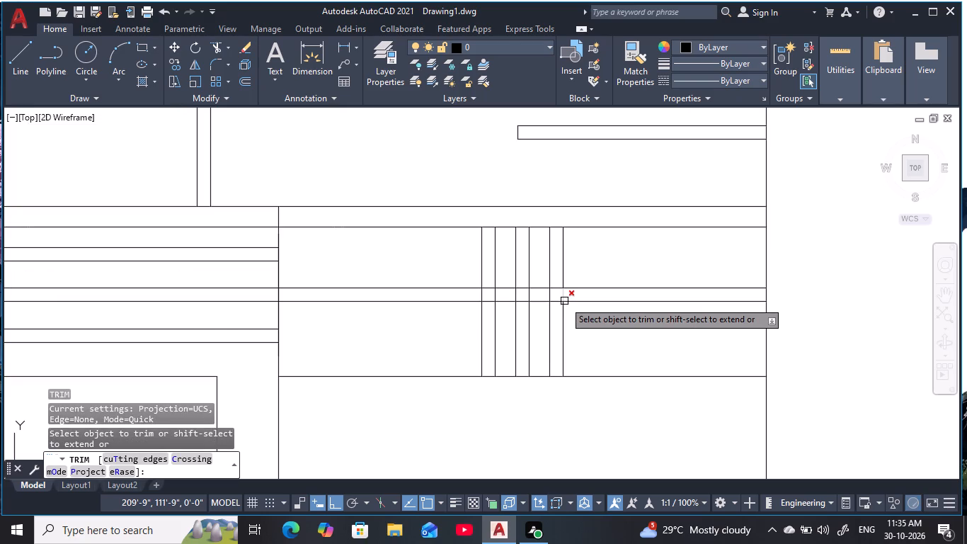
scroll(550, 288, up, 3)
drag(573, 271, 572, 361)
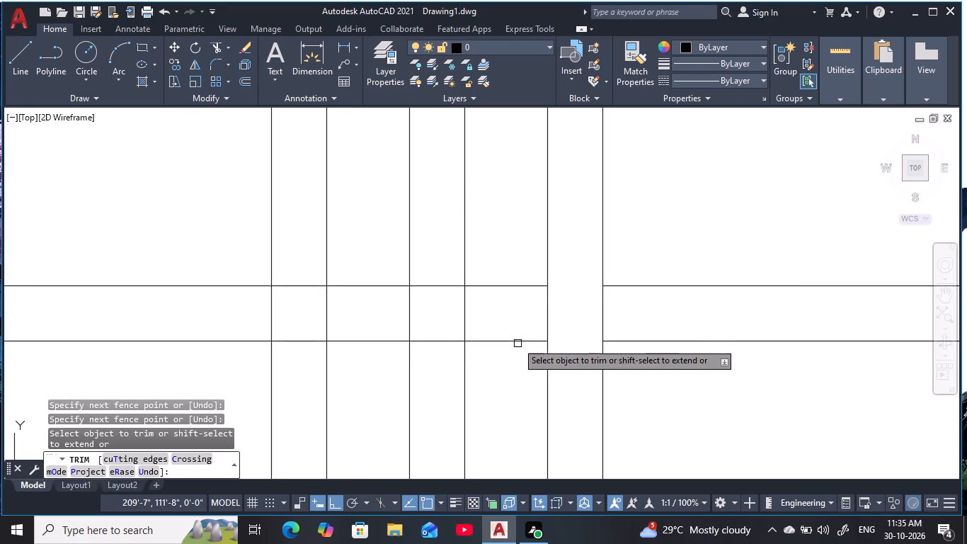
drag(437, 273, 432, 374)
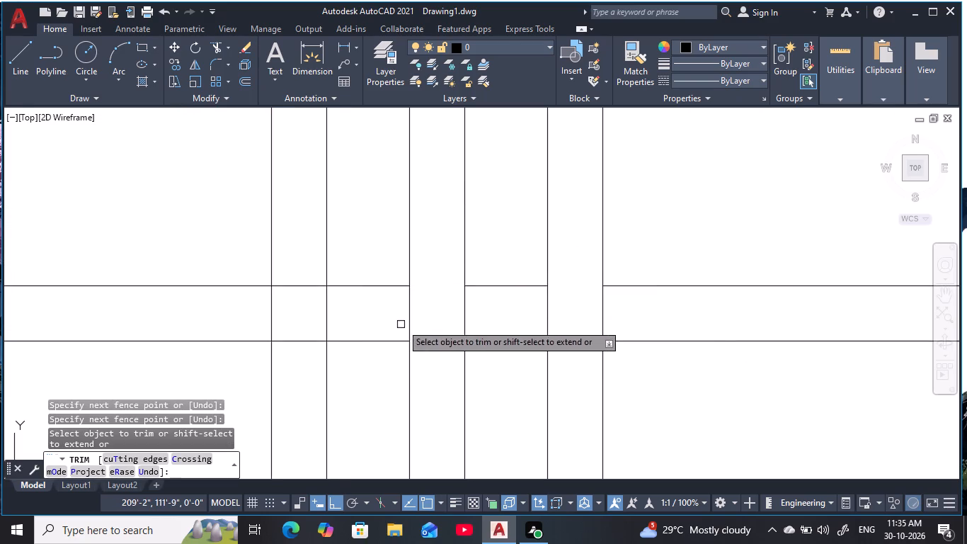
drag(300, 268, 287, 368)
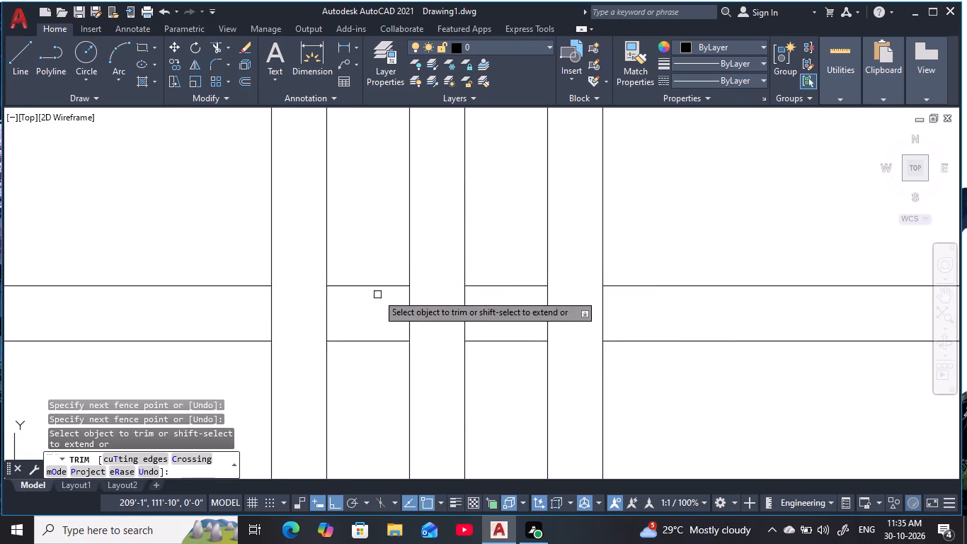
scroll(378, 293, down, 3)
middle_drag(377, 297, 384, 319)
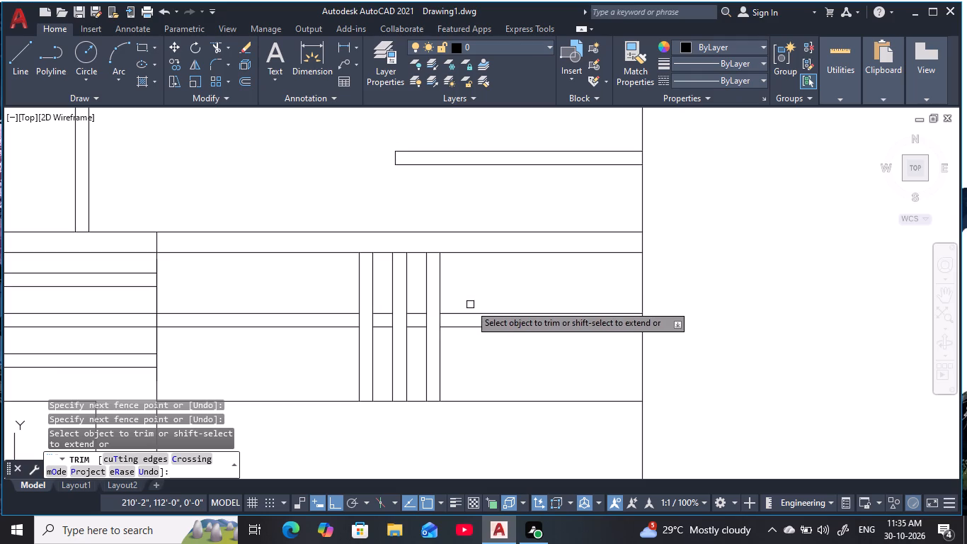
middle_drag(459, 288, 495, 289)
scroll(495, 289, down, 3)
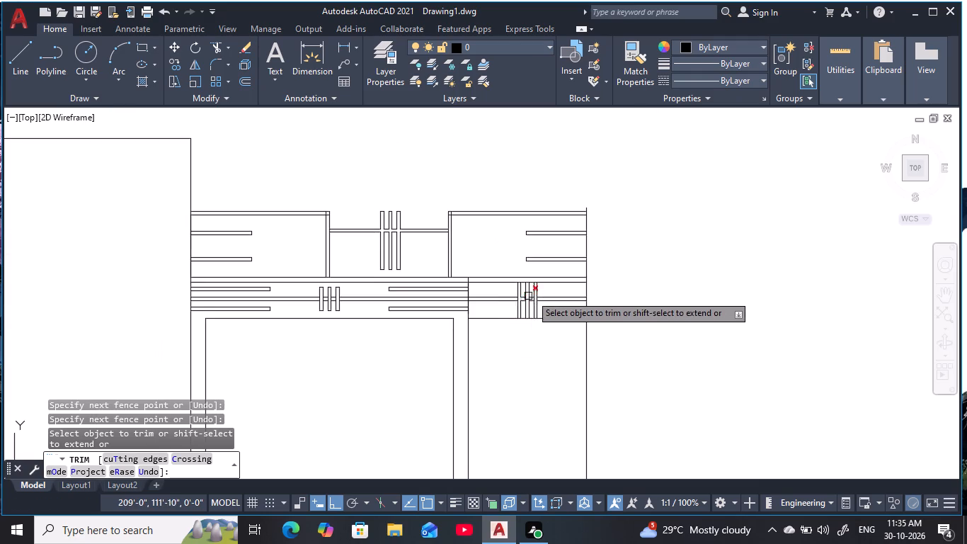
Draw two horizontal guide lines across the right bay, aligned with the neighbouring bay's upper strip top edge and lower strip bottom edge.
scroll(537, 293, up, 1)
key(Escape)
key(Escape)
key(Escape)
key(Escape)
key(Escape)
key(Escape)
key(Escape)
key(Escape)
key(Escape)
key(Escape)
key(Escape)
key(Escape)
key(Escape)
key(Escape)
key(Escape)
key(Escape)
key(Escape)
key(Escape)
key(Escape)
key(Escape)
middle_drag(503, 295, 469, 310)
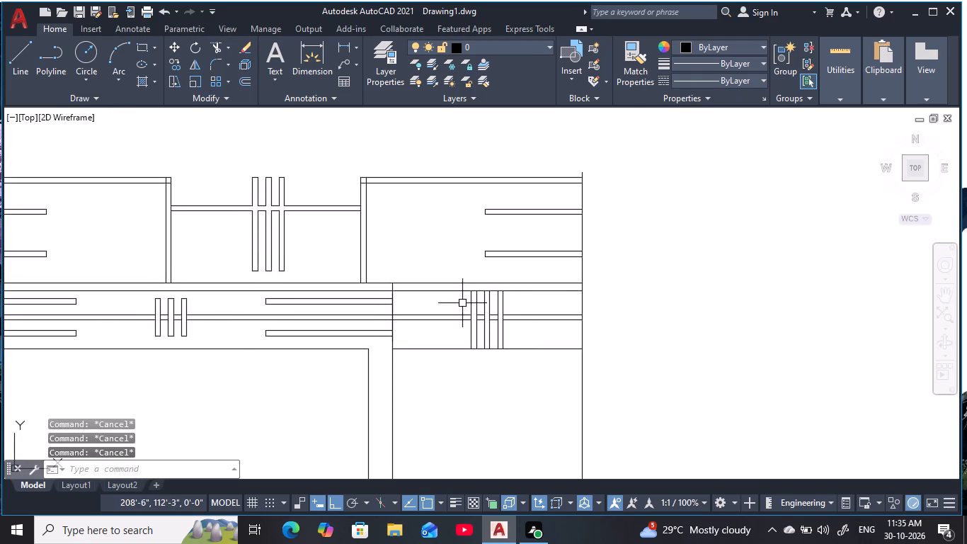
text(l)
key(space)
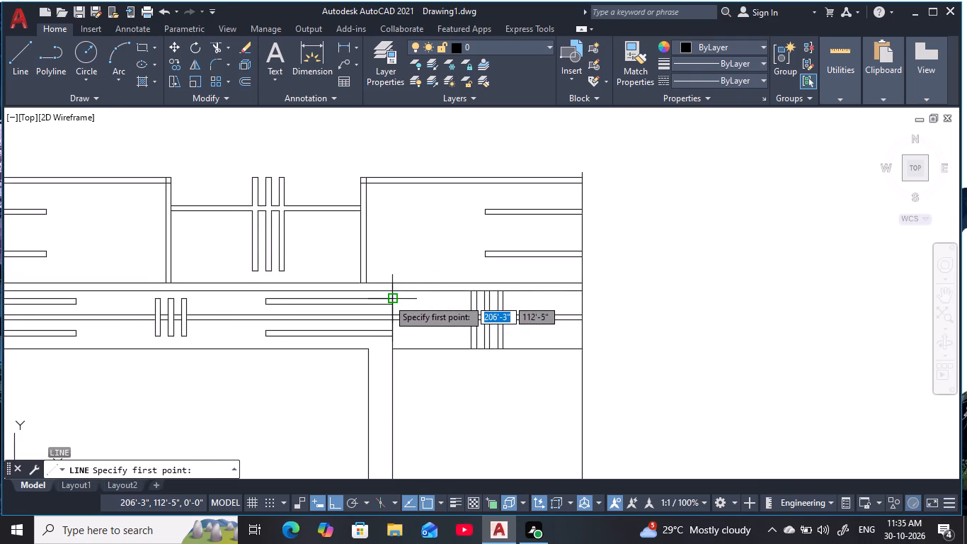
click(388, 299)
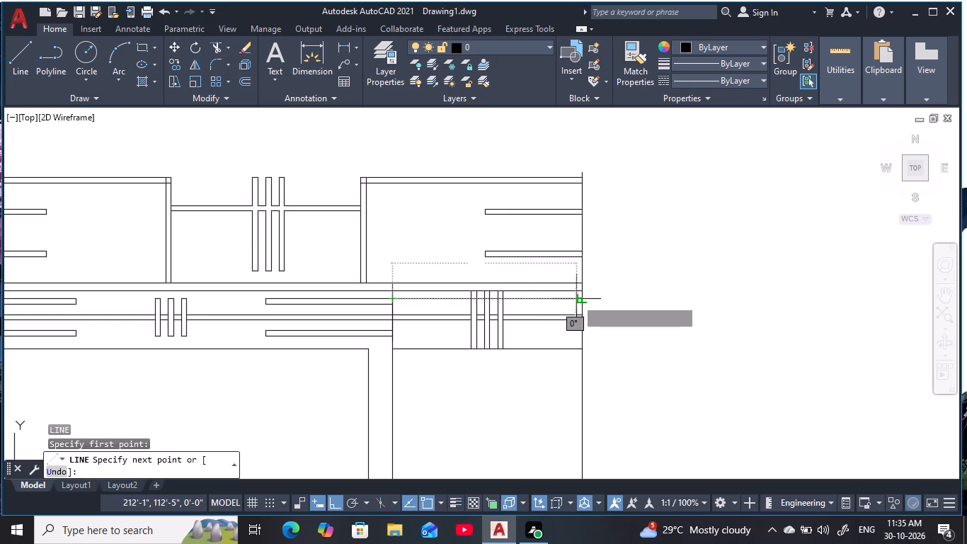
click(582, 297)
key(space)
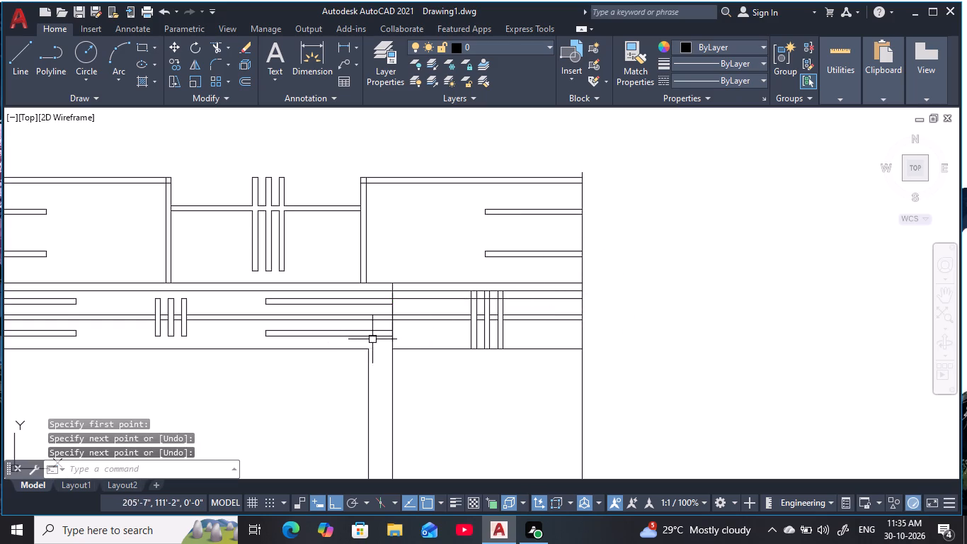
key(space)
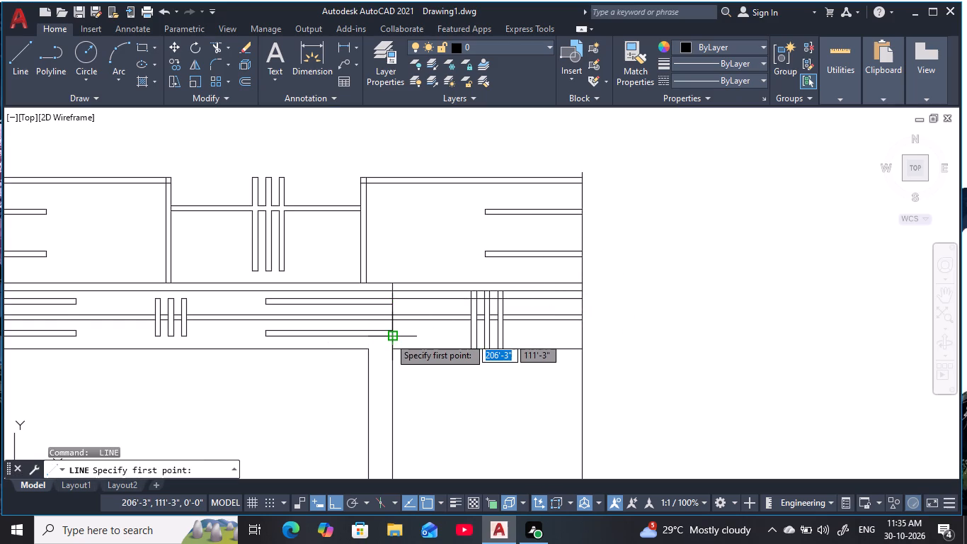
scroll(389, 337, up, 2)
click(394, 341)
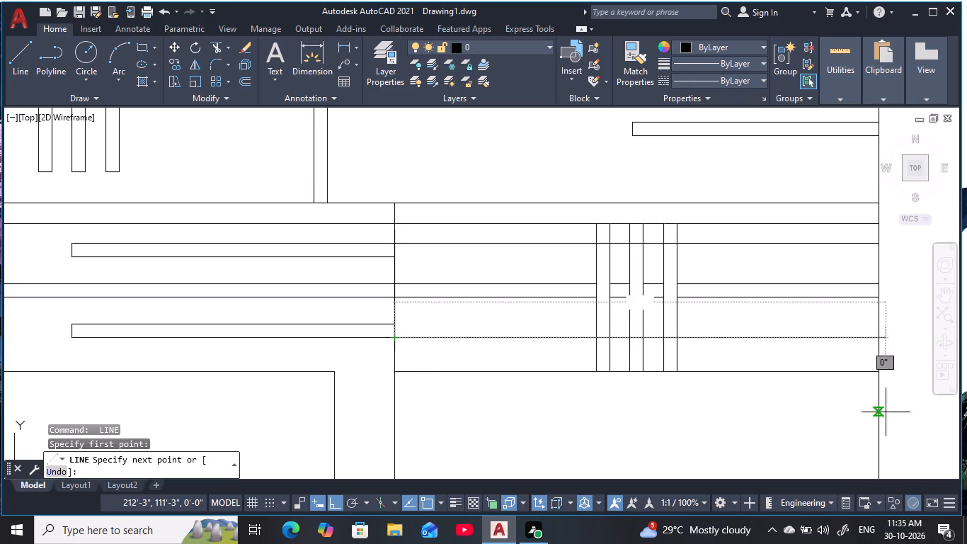
click(881, 339)
key(Escape)
key(Escape)
key(Escape)
key(Escape)
key(Escape)
key(Escape)
key(Escape)
key(Escape)
key(Escape)
key(Escape)
key(Escape)
key(Escape)
key(Escape)
key(Escape)
key(Escape)
key(Escape)
key(Escape)
key(Escape)
key(Escape)
key(Escape)
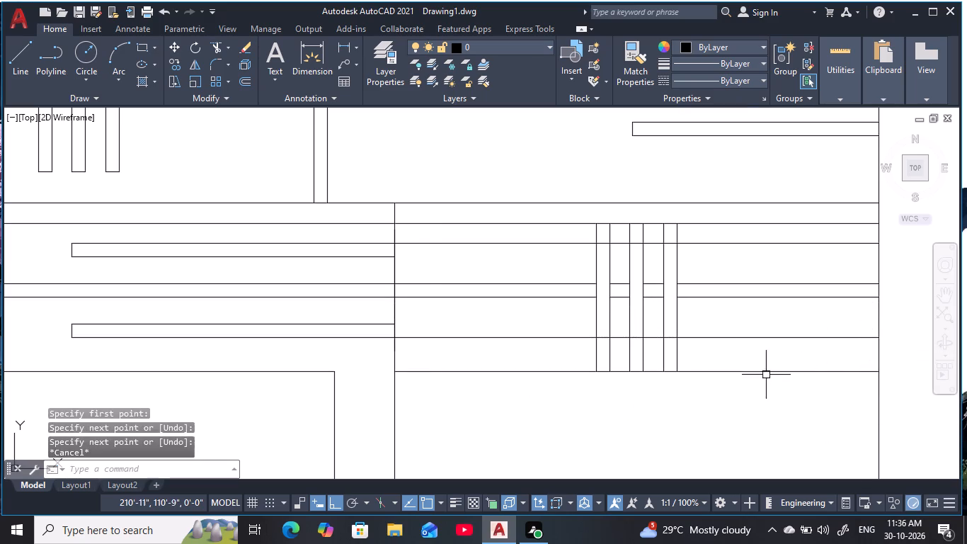
Trim the three vertical strips above the upper guide line and remove that line's segments outside and between the strips.
text(tr)
key(space)
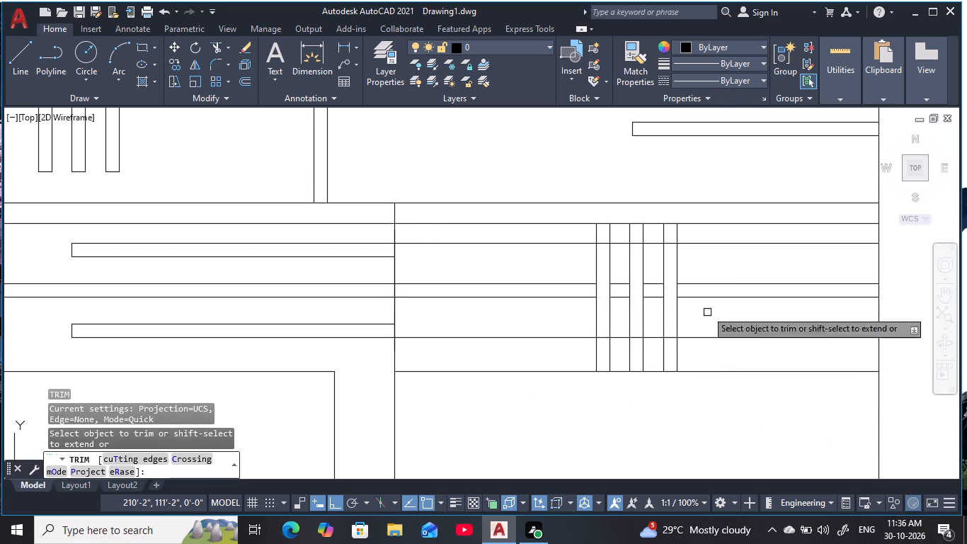
scroll(668, 242, up, 2)
drag(721, 227, 648, 230)
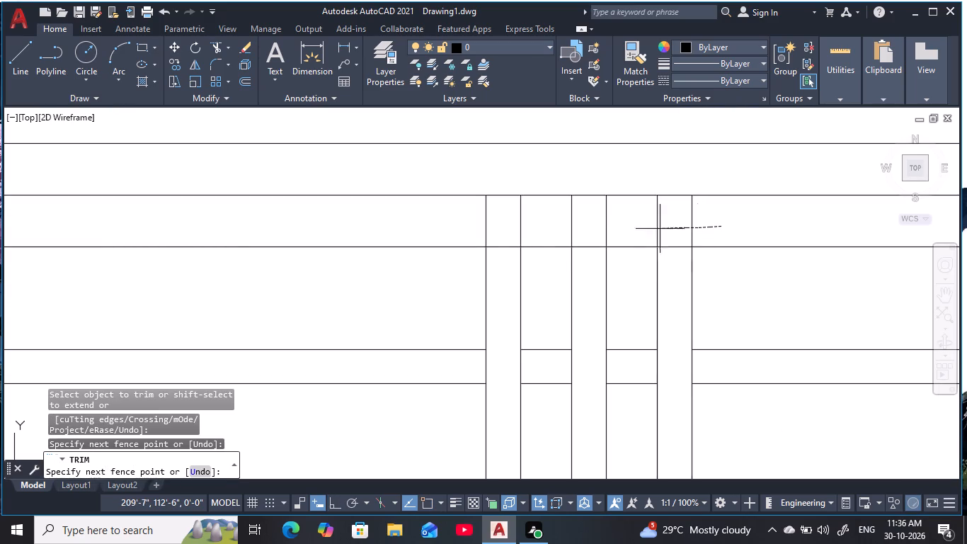
drag(648, 230, 451, 237)
drag(451, 237, 442, 277)
drag(715, 221, 735, 280)
drag(634, 235, 623, 276)
drag(566, 236, 559, 246)
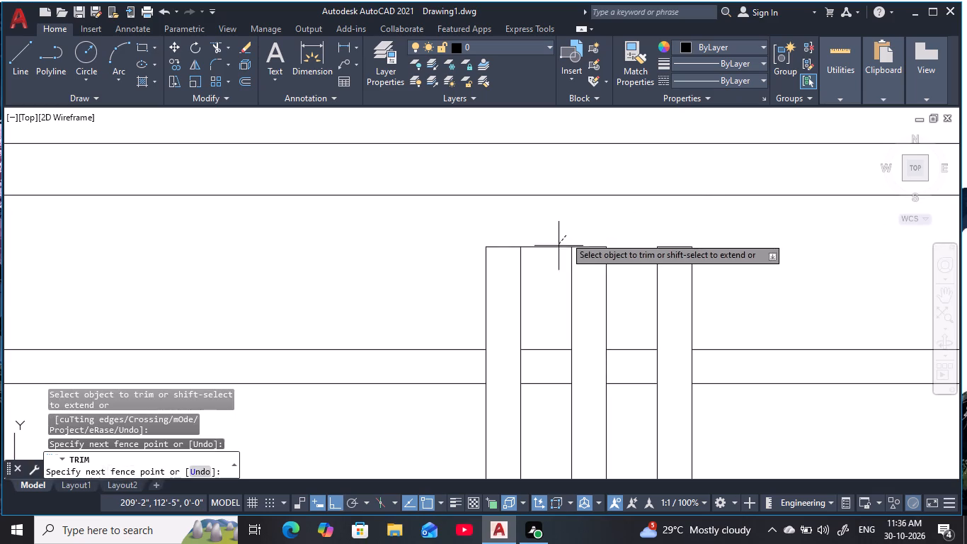
drag(559, 246, 555, 278)
Trim the three vertical strips below the lower guide line and remove that line's segments outside and between the strips.
scroll(695, 361, down, 2)
middle_drag(706, 370, 646, 293)
drag(684, 335, 674, 319)
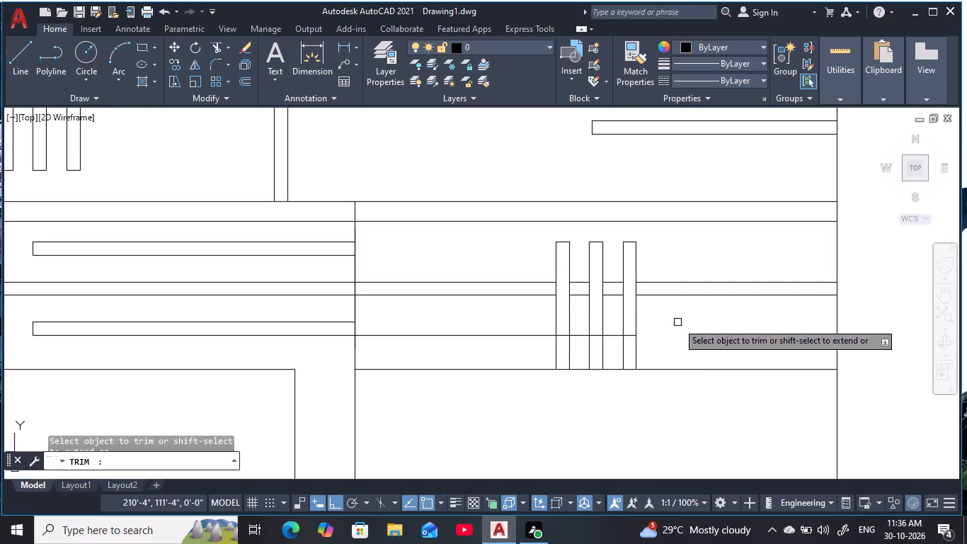
drag(674, 319, 668, 312)
drag(499, 350, 490, 318)
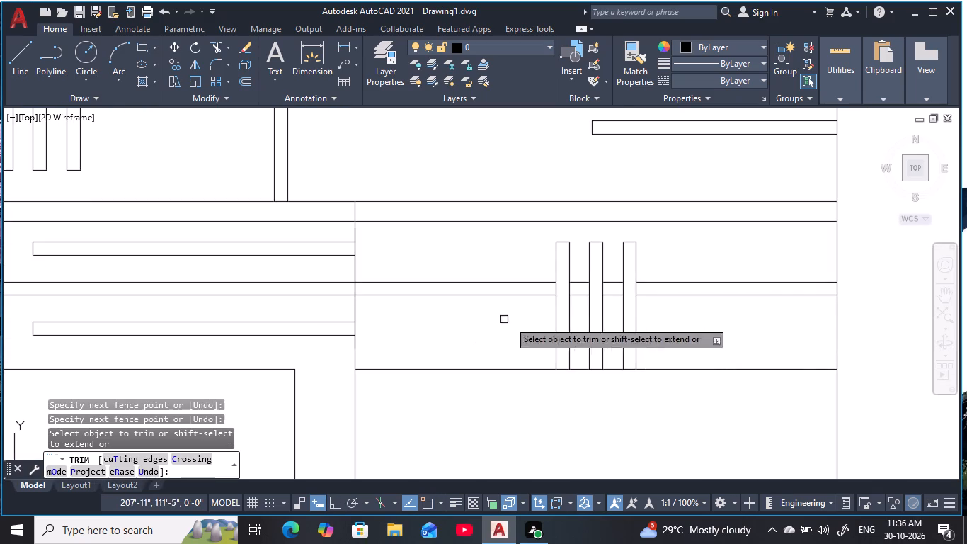
drag(669, 353, 510, 363)
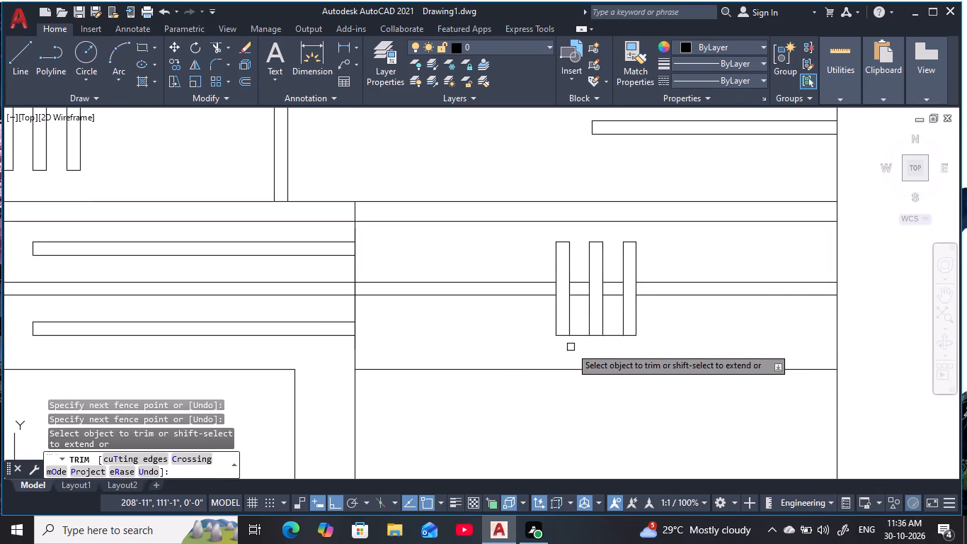
drag(577, 349, 577, 334)
drag(620, 348, 610, 328)
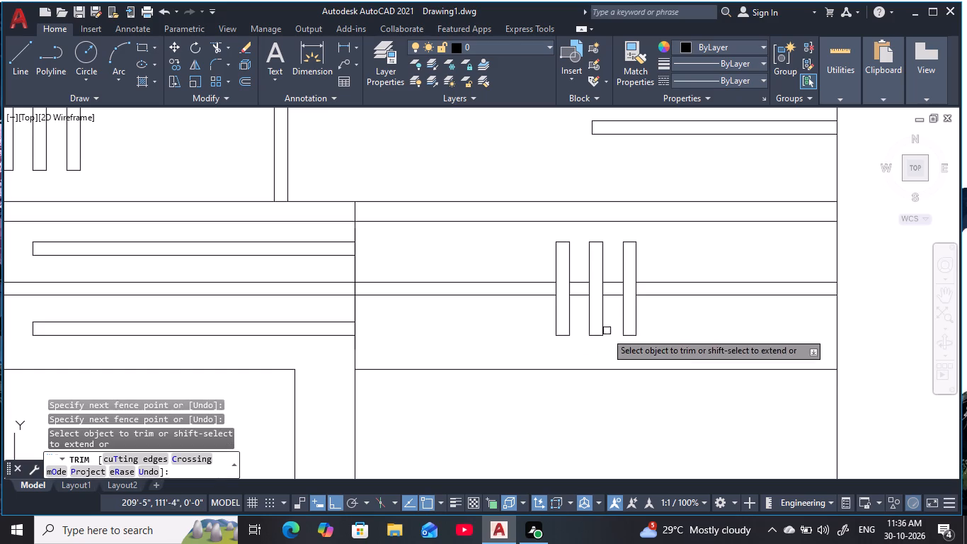
scroll(493, 390, down, 3)
middle_drag(497, 391, 549, 380)
key(Escape)
key(Escape)
key(Escape)
key(Escape)
key(Escape)
key(Escape)
key(Escape)
key(Escape)
key(Escape)
key(Escape)
key(Escape)
key(Escape)
key(Escape)
key(Escape)
key(Escape)
key(Escape)
key(Escape)
key(Escape)
key(Escape)
key(Escape)
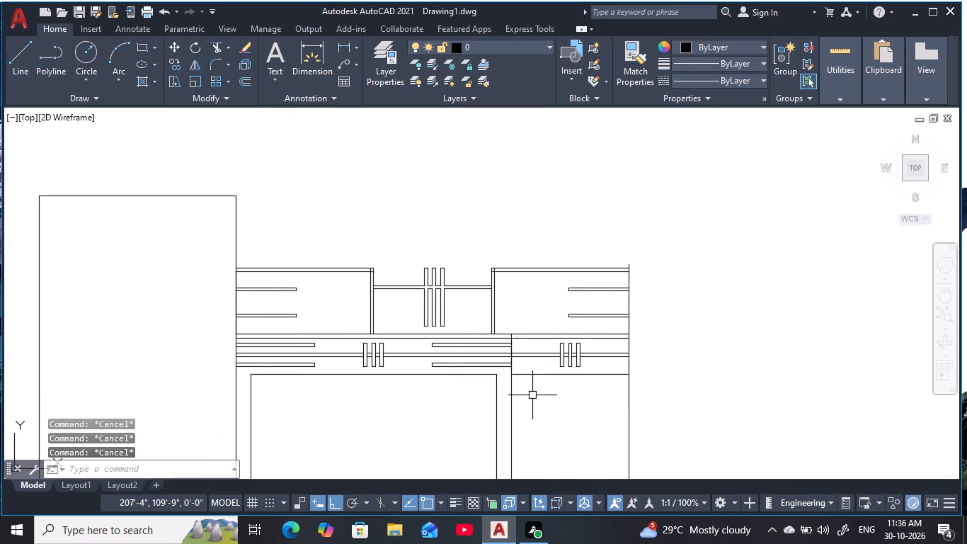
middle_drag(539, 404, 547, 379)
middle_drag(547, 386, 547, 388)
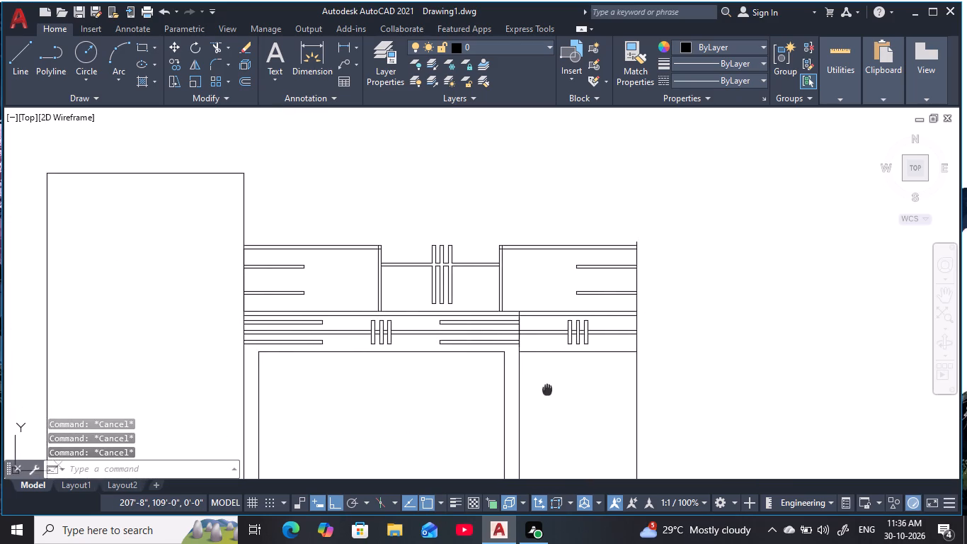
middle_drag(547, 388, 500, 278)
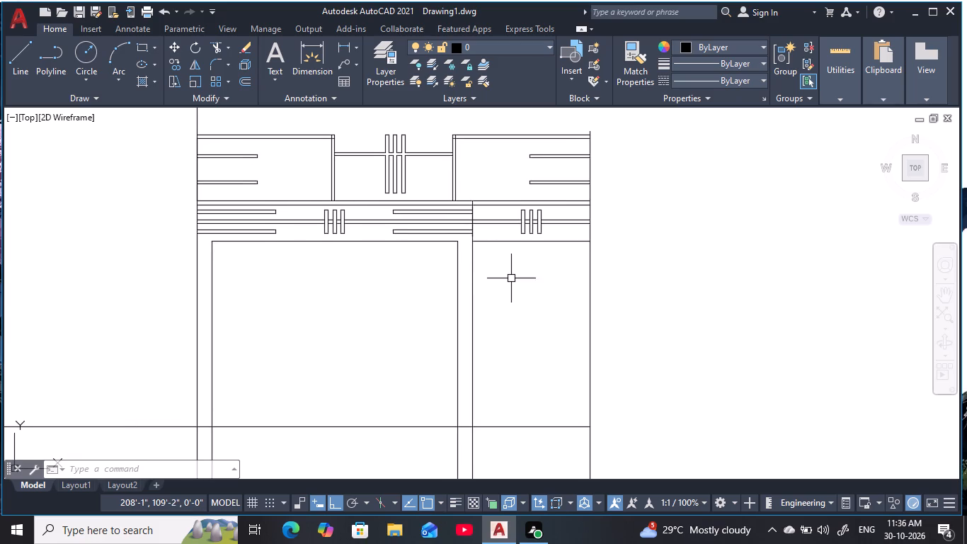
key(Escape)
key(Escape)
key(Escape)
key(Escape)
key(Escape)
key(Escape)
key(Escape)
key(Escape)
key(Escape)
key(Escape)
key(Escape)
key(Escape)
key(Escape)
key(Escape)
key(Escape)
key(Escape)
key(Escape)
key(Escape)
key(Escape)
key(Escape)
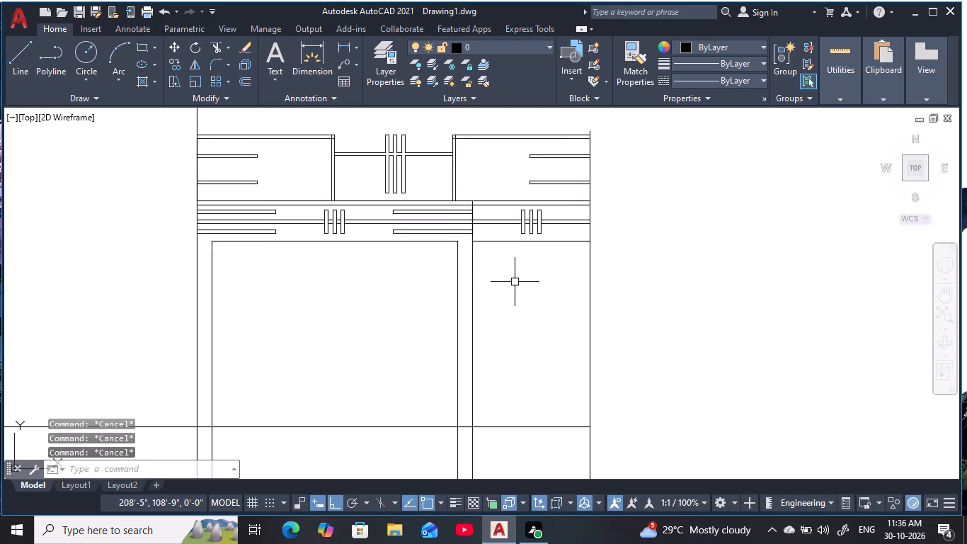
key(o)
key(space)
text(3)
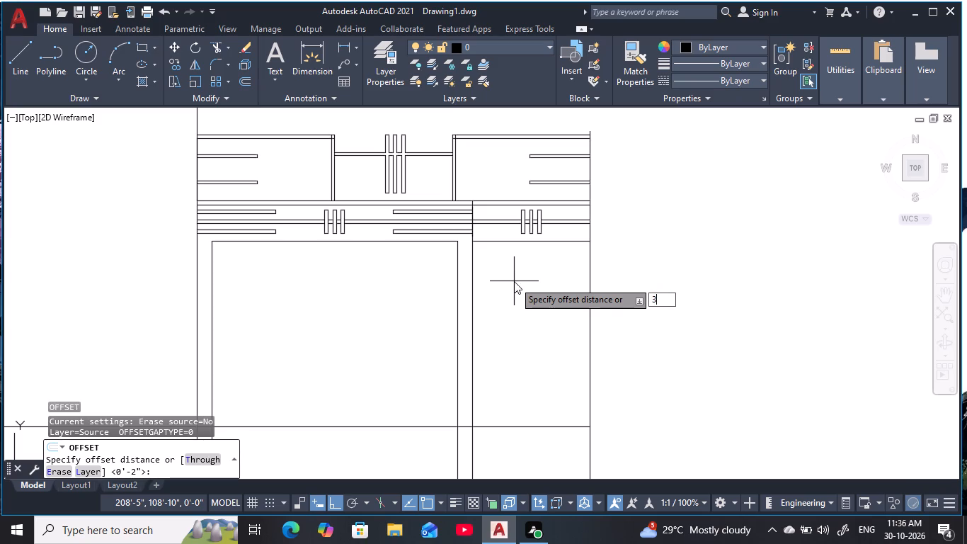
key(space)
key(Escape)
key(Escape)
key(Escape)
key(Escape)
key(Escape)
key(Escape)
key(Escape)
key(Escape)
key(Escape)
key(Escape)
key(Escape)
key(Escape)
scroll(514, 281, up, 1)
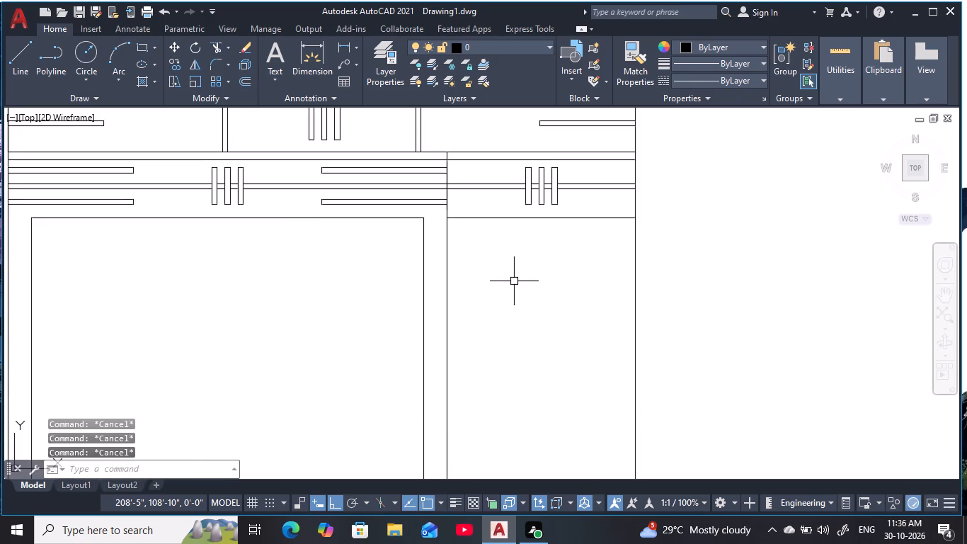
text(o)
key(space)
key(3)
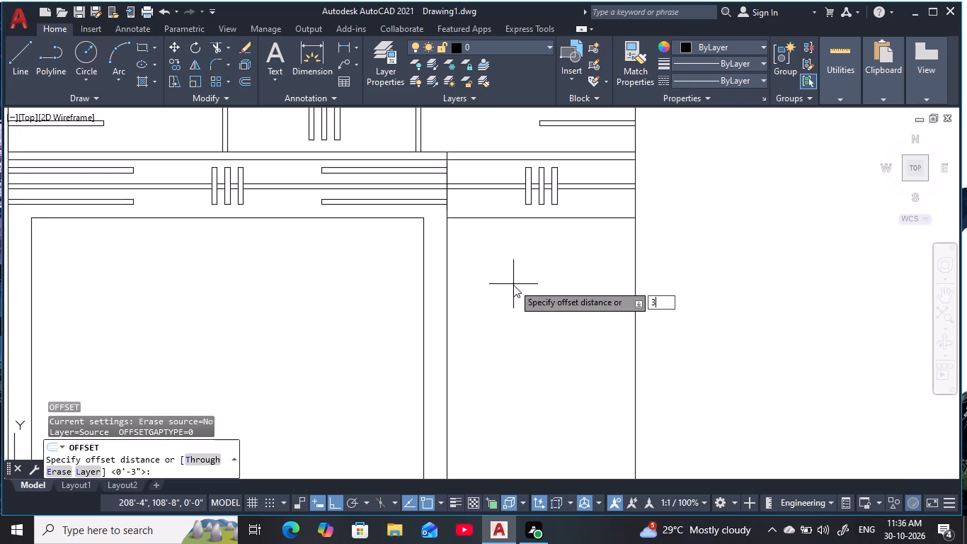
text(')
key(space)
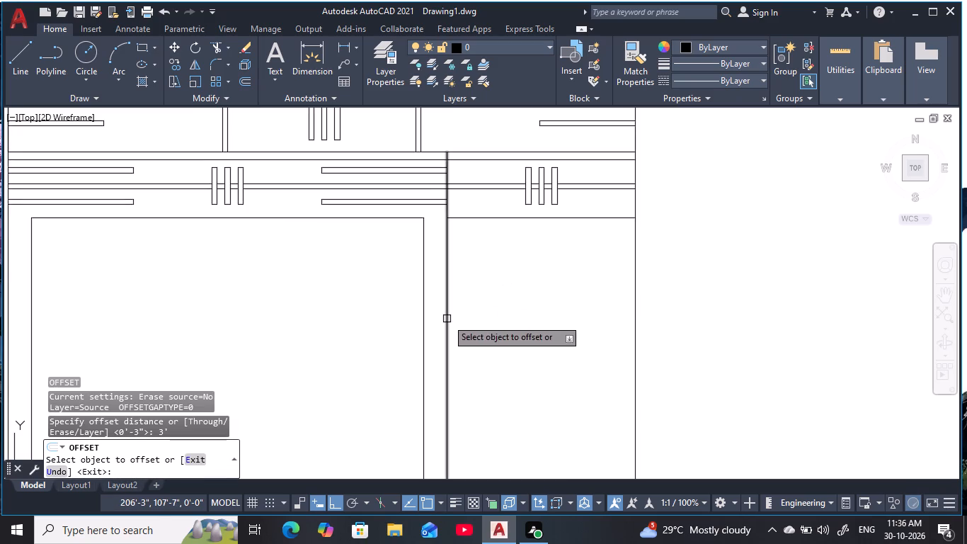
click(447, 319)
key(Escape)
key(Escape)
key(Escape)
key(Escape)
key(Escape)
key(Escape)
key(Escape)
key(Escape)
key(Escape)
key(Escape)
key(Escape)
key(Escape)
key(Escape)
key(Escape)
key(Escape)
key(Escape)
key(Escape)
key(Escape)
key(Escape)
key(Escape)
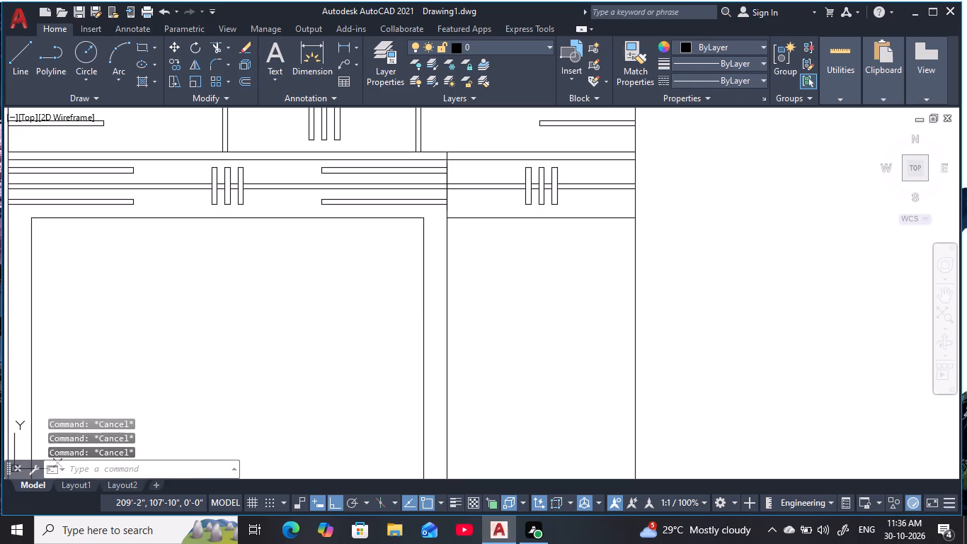
Offset the vertical line at the right bay's inner edge by 2' into the bay.
text(o)
key(space)
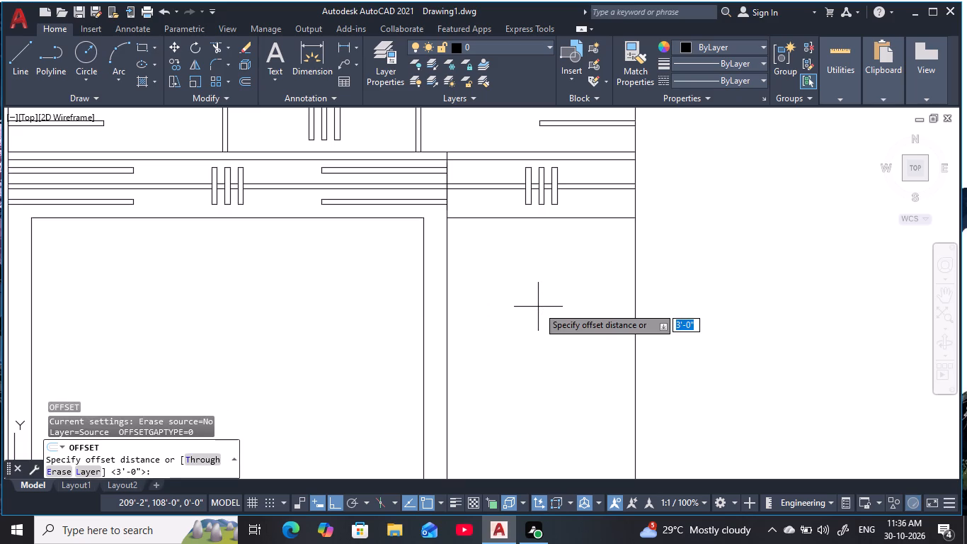
key(2)
text(')
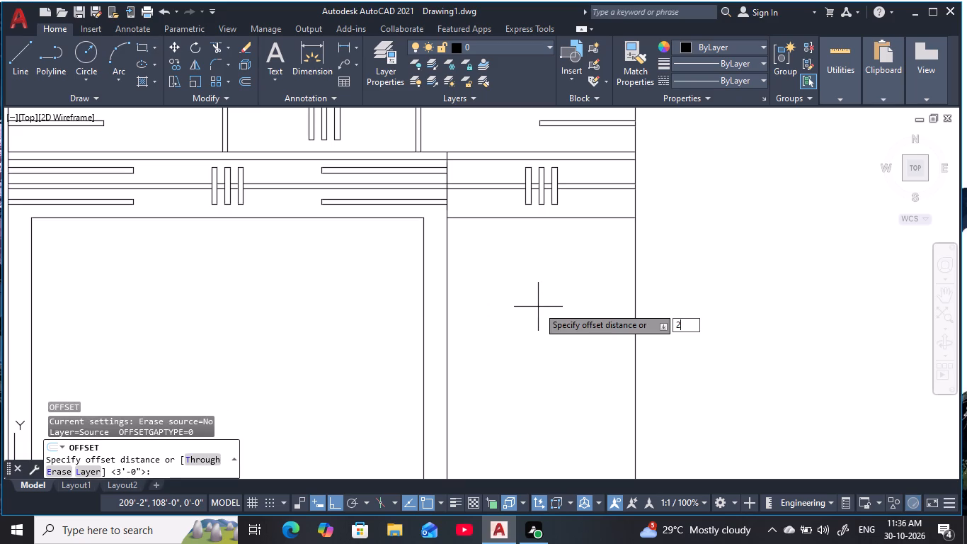
key(space)
click(448, 334)
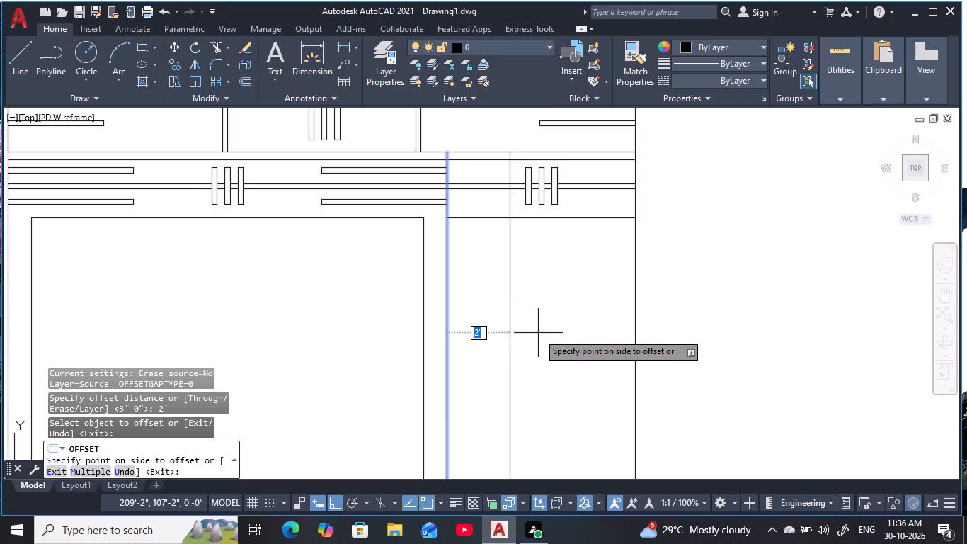
click(538, 333)
middle_drag(554, 329, 508, 372)
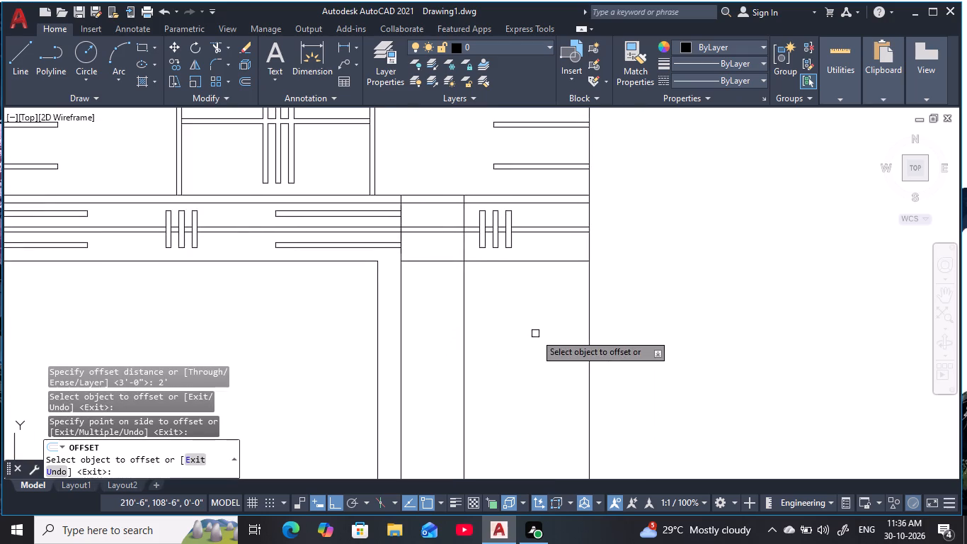
key(Escape)
key(Escape)
middle_drag(527, 305, 522, 340)
key(Escape)
Trim the middle horizontal strip's two lines between the bay's inner edge and the new offset line.
text(tr)
key(space)
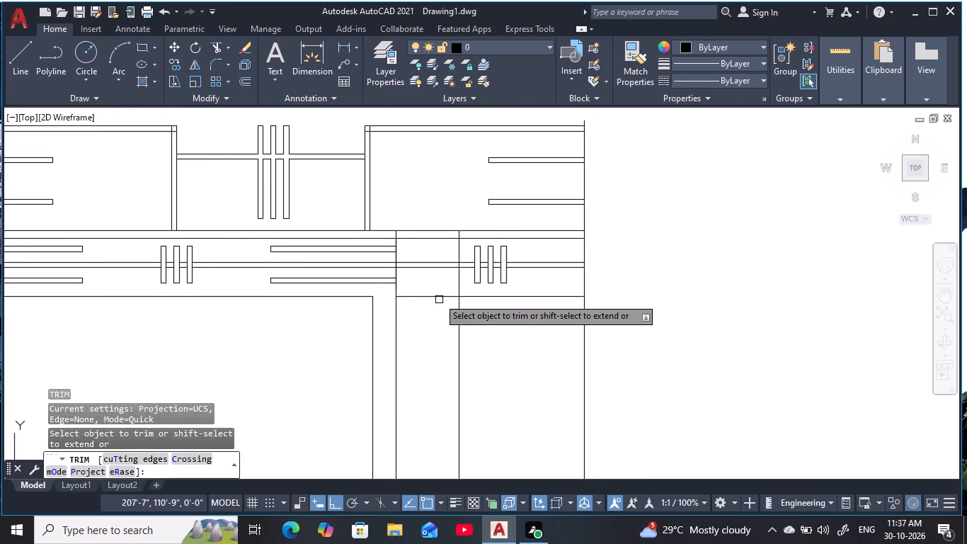
click(438, 280)
click(423, 253)
middle_drag(537, 339, 505, 370)
scroll(457, 303, up, 2)
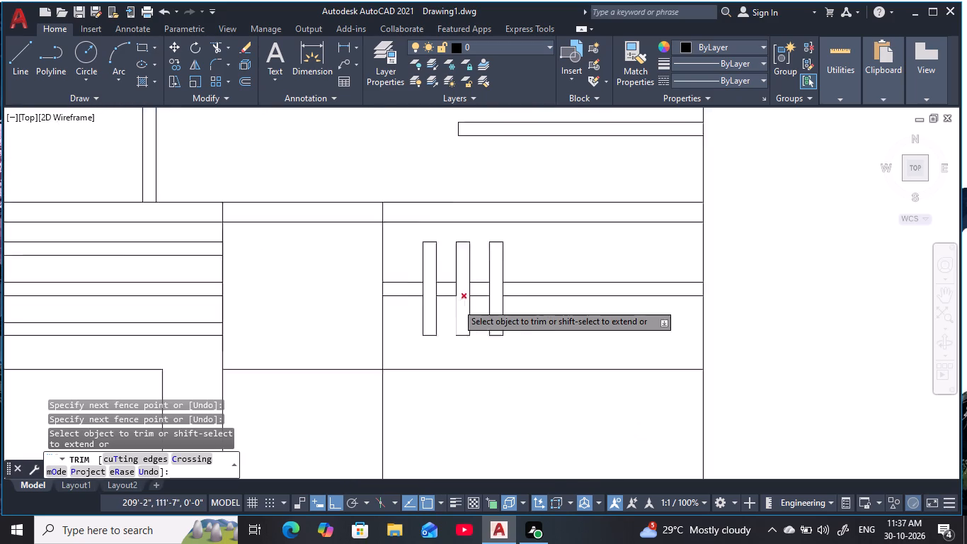
scroll(457, 303, up, 1)
middle_drag(457, 303, 465, 295)
key(Escape)
key(Escape)
key(Escape)
key(Escape)
key(Escape)
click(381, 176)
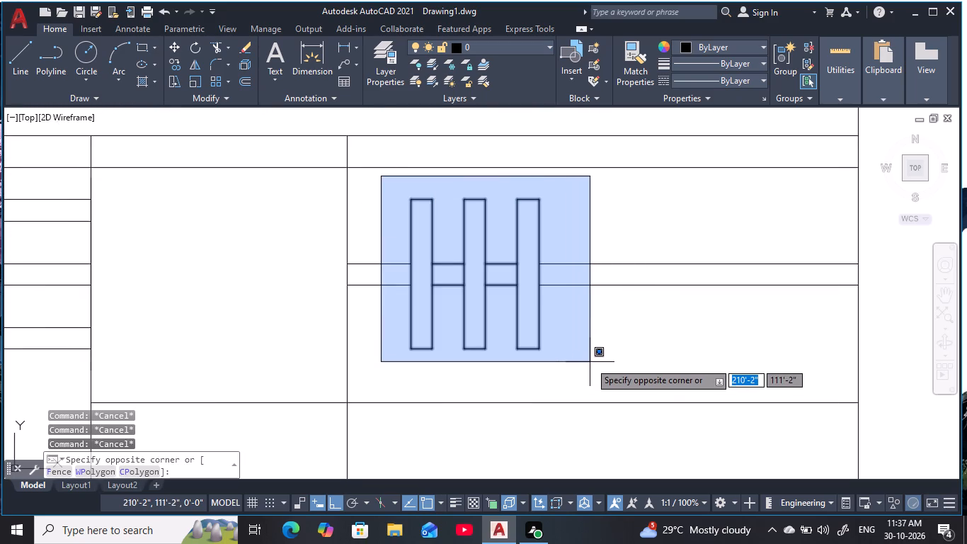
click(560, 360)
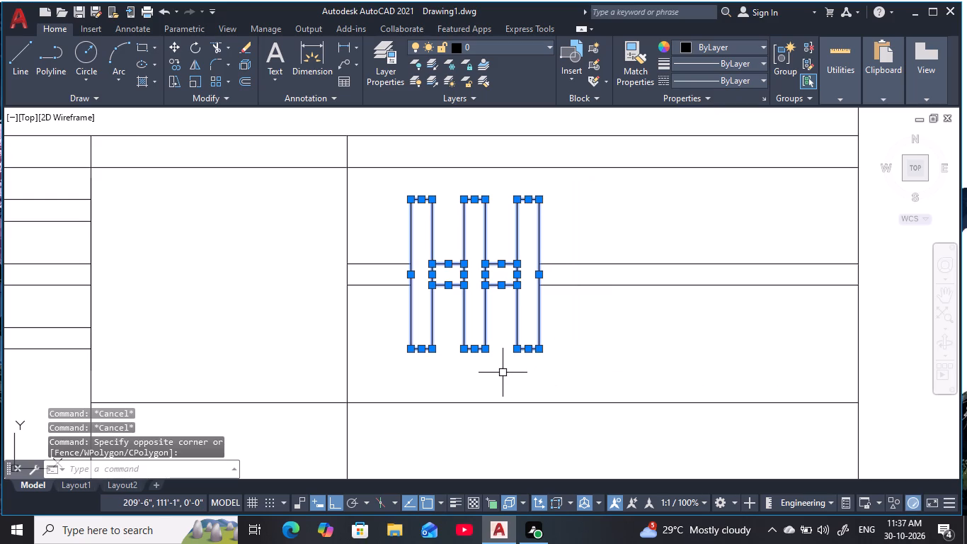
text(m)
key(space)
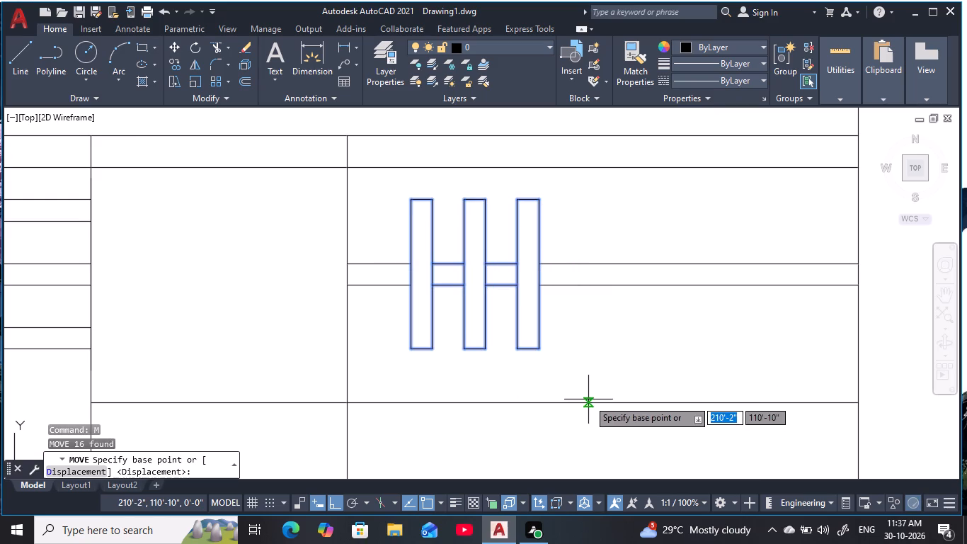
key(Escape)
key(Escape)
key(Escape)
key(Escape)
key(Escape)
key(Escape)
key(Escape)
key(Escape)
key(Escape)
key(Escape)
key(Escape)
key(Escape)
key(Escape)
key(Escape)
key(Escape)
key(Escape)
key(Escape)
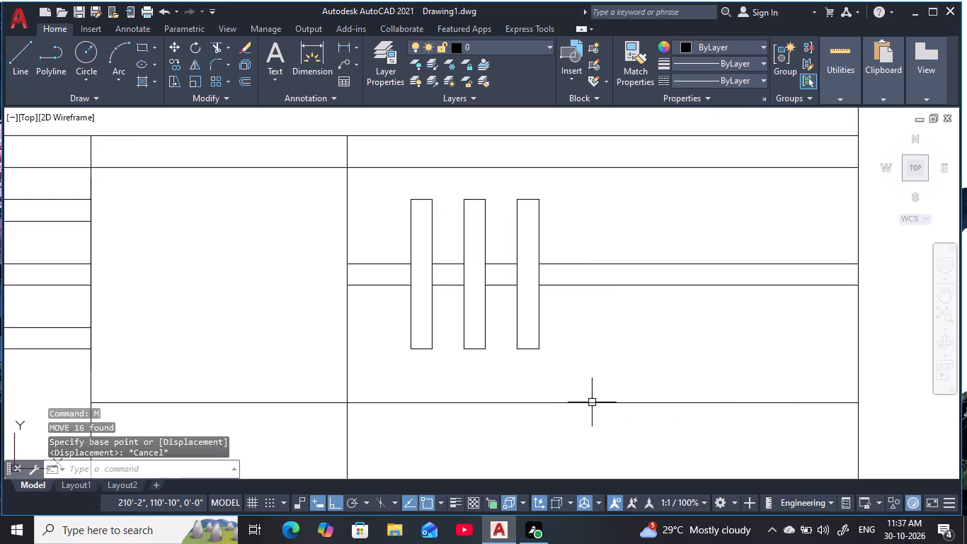
Draw a horizontal line along the bay's bottom edge from the offset line to the outer vertical line.
text(l)
key(space)
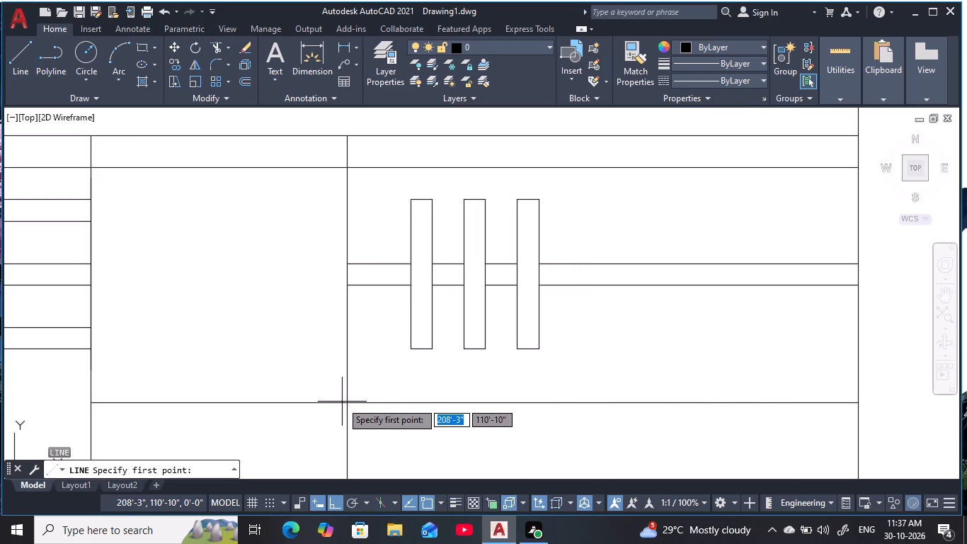
click(345, 407)
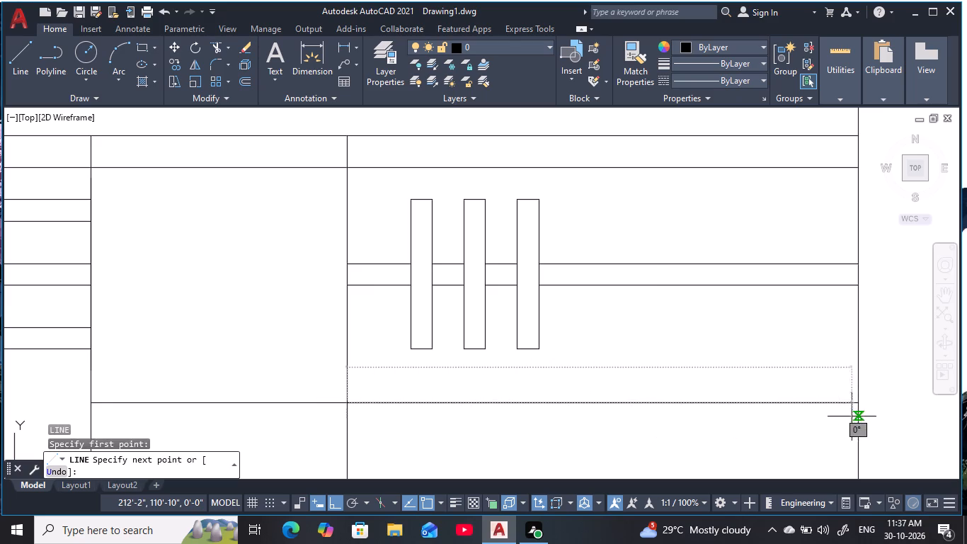
click(859, 407)
key(Escape)
key(Escape)
key(Escape)
key(Escape)
key(Escape)
key(Escape)
key(Escape)
key(Escape)
key(Escape)
key(Escape)
key(Escape)
key(Escape)
key(Escape)
key(Escape)
key(Escape)
key(Escape)
key(Escape)
key(Escape)
key(Escape)
key(Escape)
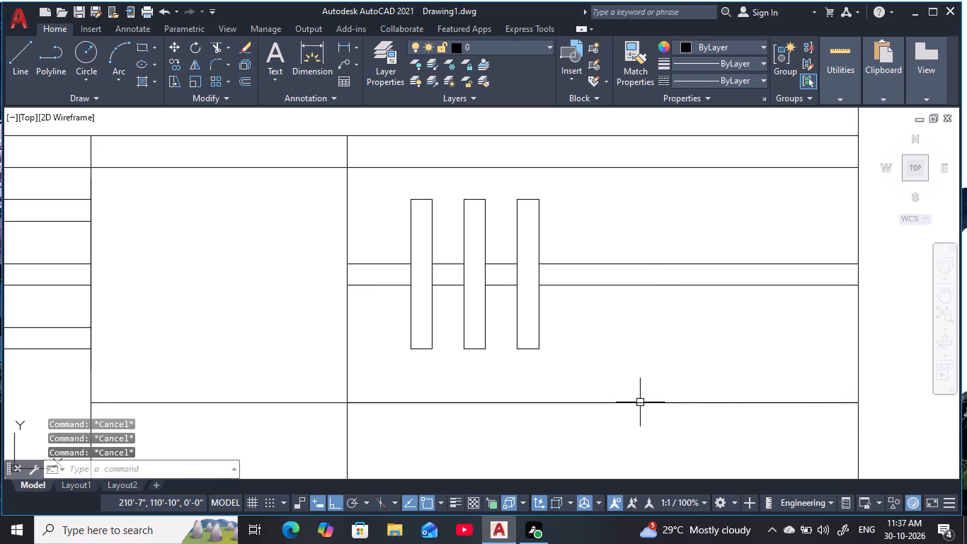
Draw a vertical centre line through the middle vertical strip, joining the midpoints of its two short ends.
text(l)
key(space)
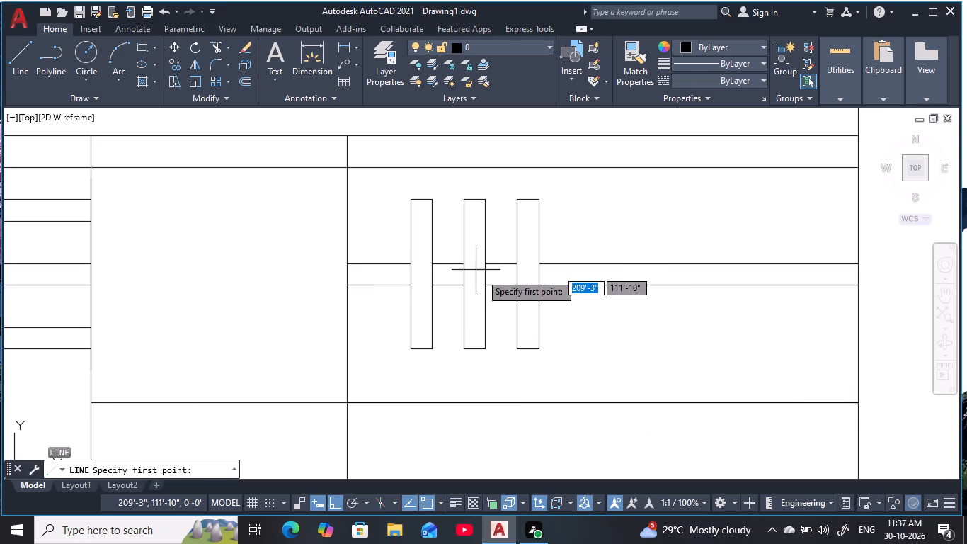
click(471, 202)
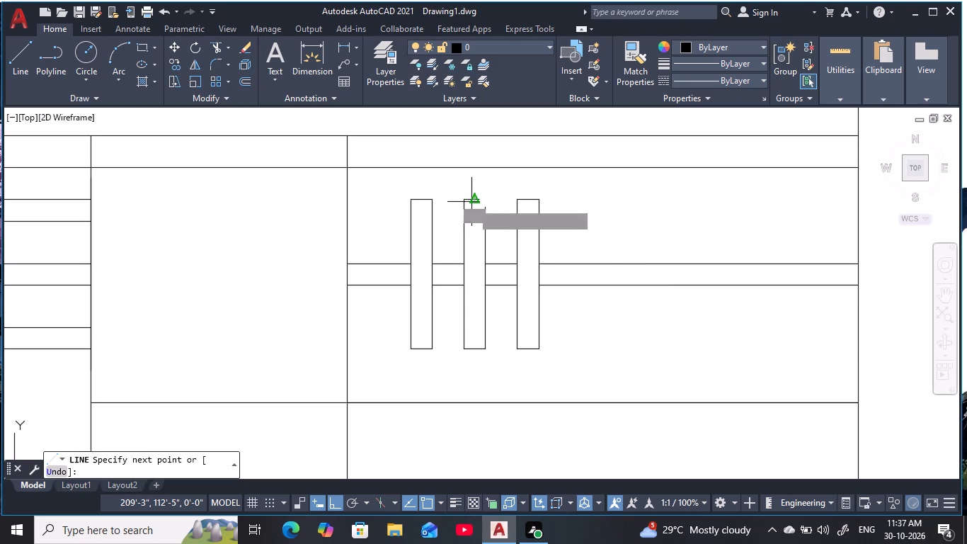
click(471, 351)
key(Escape)
key(Escape)
key(Escape)
key(Escape)
key(Escape)
key(Escape)
key(Escape)
key(Escape)
key(Escape)
key(Escape)
key(Escape)
key(Escape)
key(Escape)
key(Escape)
key(Escape)
key(Escape)
key(Escape)
key(Escape)
key(Escape)
key(Escape)
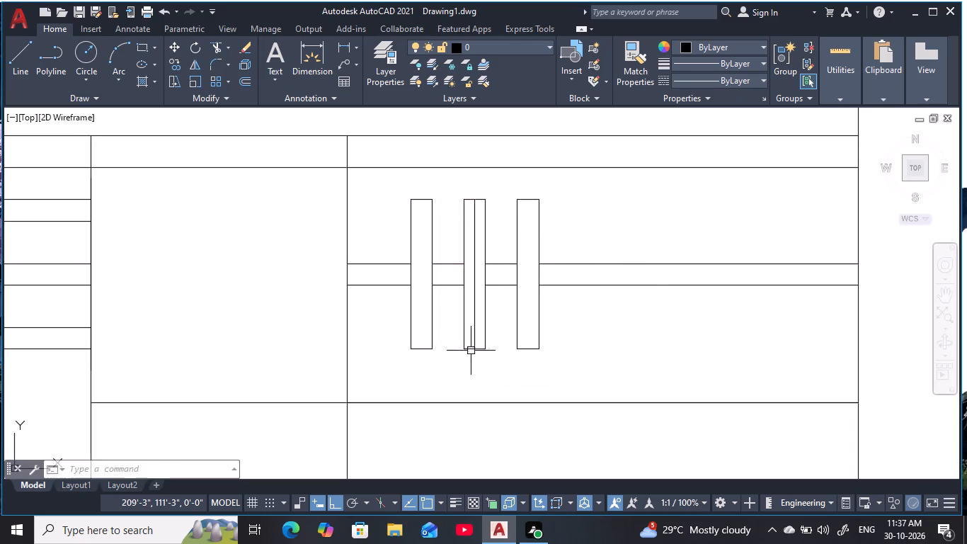
Draw a vertical guide line from the bottom line's midpoint up to the lower line of the bay's top band.
key(space)
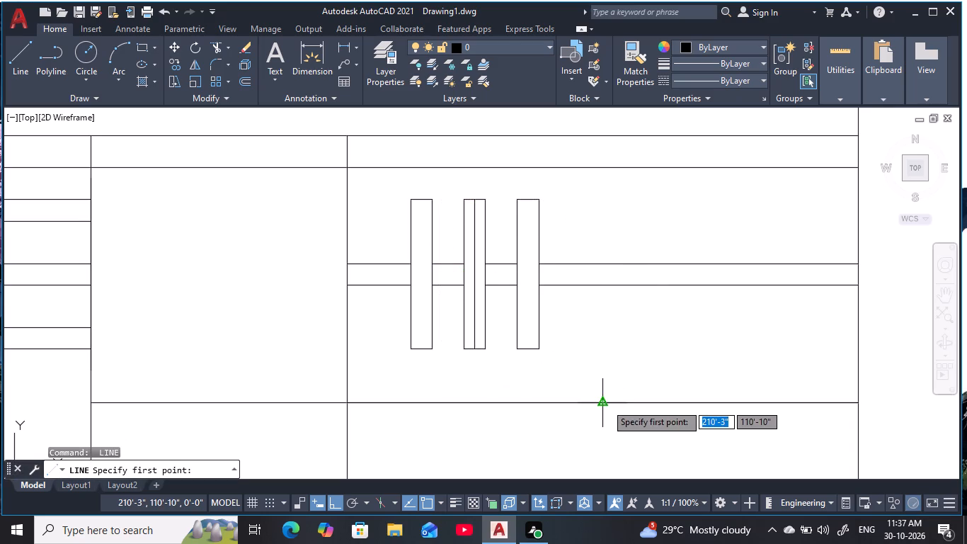
click(606, 404)
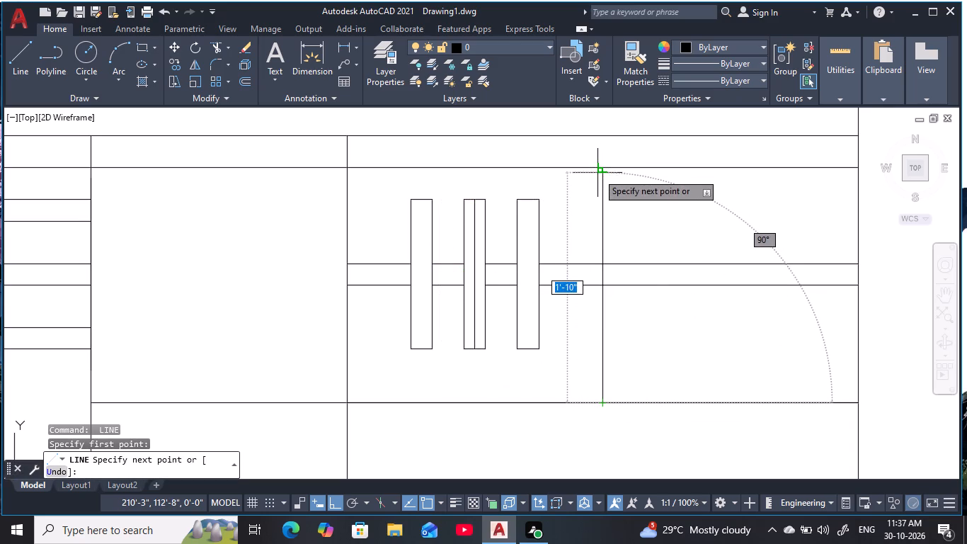
click(600, 170)
key(Escape)
key(Escape)
key(Escape)
key(Escape)
key(Escape)
key(Escape)
key(Escape)
key(Escape)
key(Escape)
key(Escape)
key(Escape)
key(Escape)
key(Escape)
key(Escape)
key(Escape)
key(Escape)
key(Escape)
key(Escape)
key(Escape)
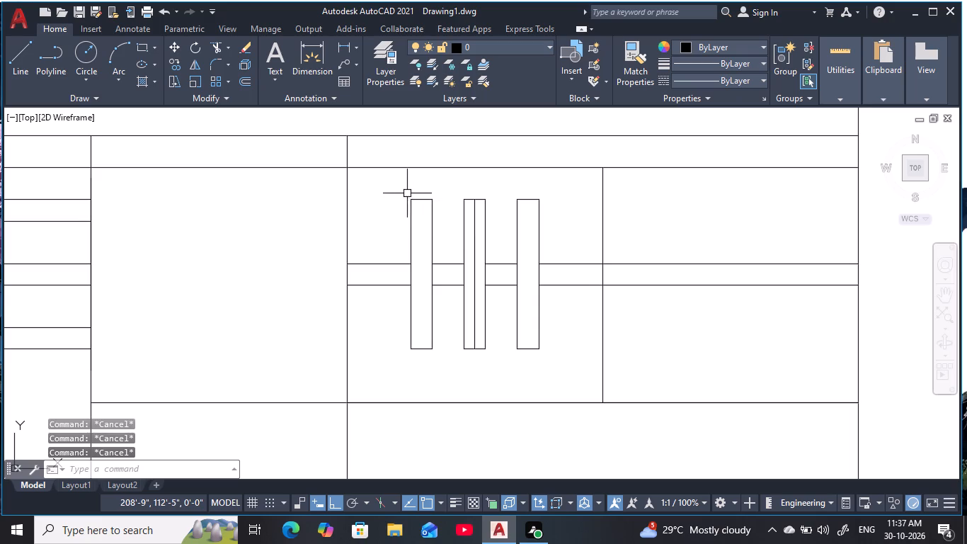
Move the three vertical strips with their connecting lines 1'-0" sideways, from the middle strip's centre onto the bay's vertical guide line.
click(403, 191)
click(563, 372)
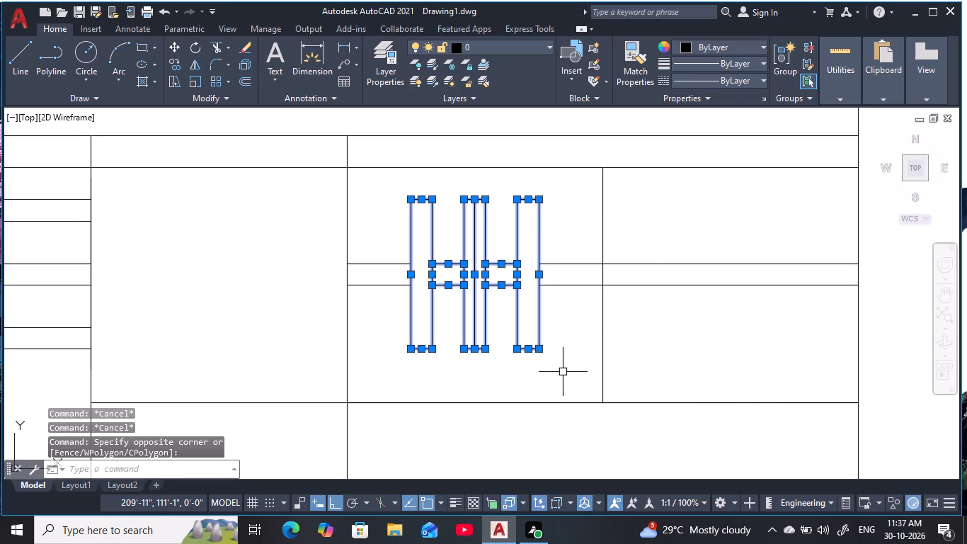
key(m)
key(space)
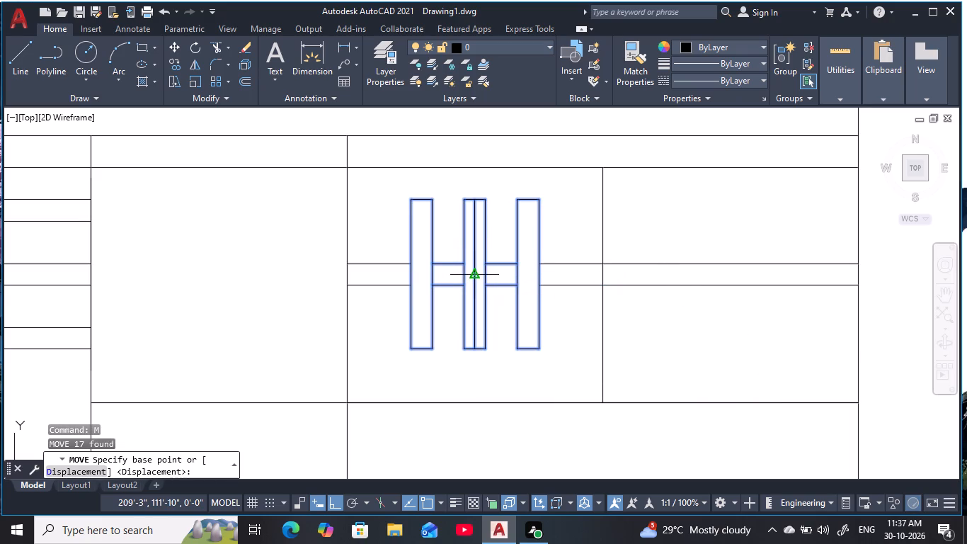
click(471, 274)
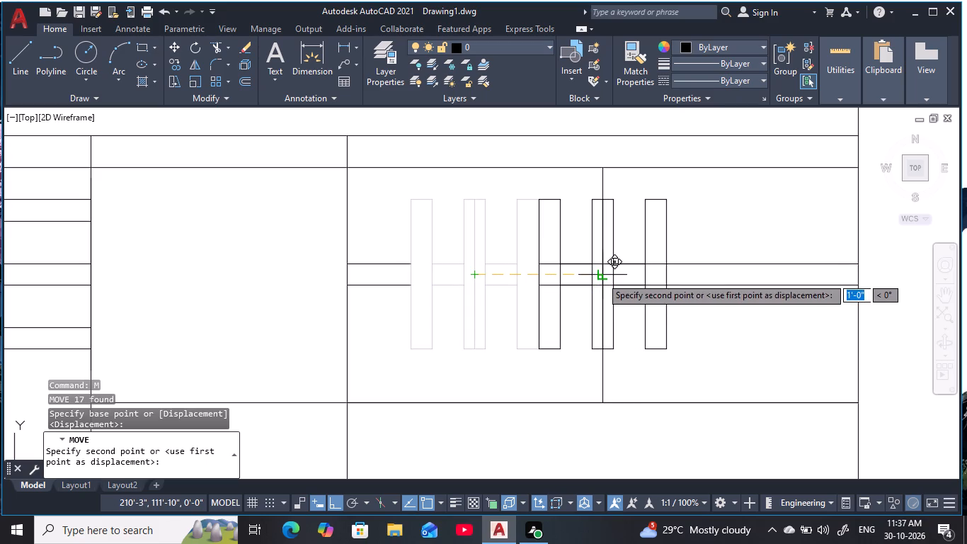
click(602, 276)
key(Escape)
key(Escape)
key(Escape)
key(Escape)
key(Escape)
key(Escape)
key(Escape)
key(Escape)
key(Escape)
key(Escape)
key(Escape)
key(Escape)
key(Escape)
key(Escape)
key(Escape)
key(Escape)
key(Escape)
key(Escape)
key(Escape)
key(Escape)
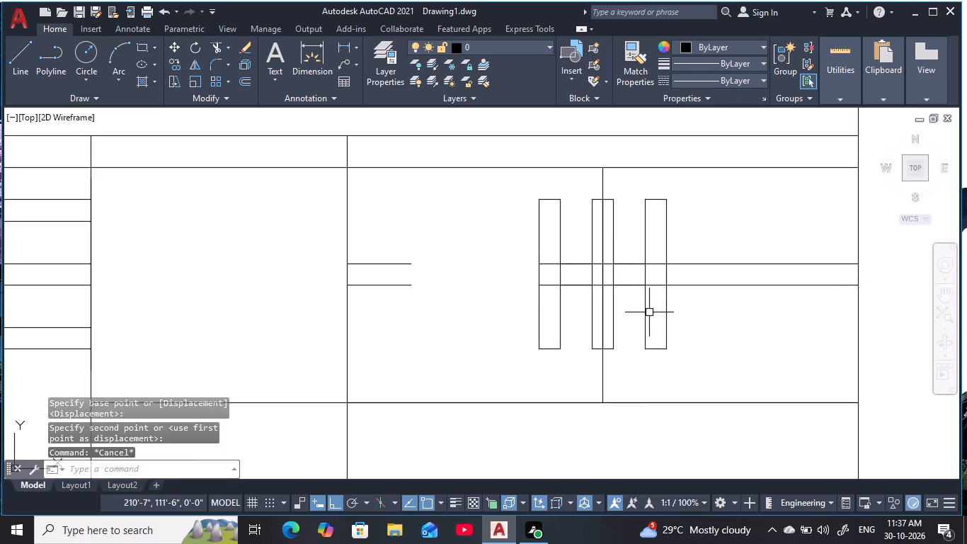
Extend the middle horizontal strip's two short lines from the offset line to the moved vertical strips.
text(ex)
key(space)
click(391, 266)
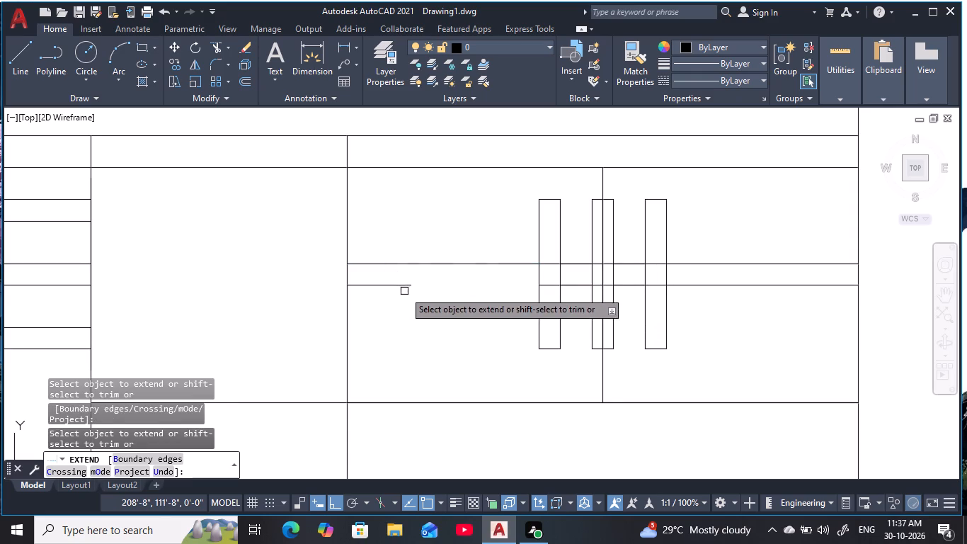
click(411, 285)
key(Escape)
key(Escape)
key(Escape)
key(Escape)
Erase the bay's vertical guide line and the centre line inside the middle vertical strip.
click(604, 319)
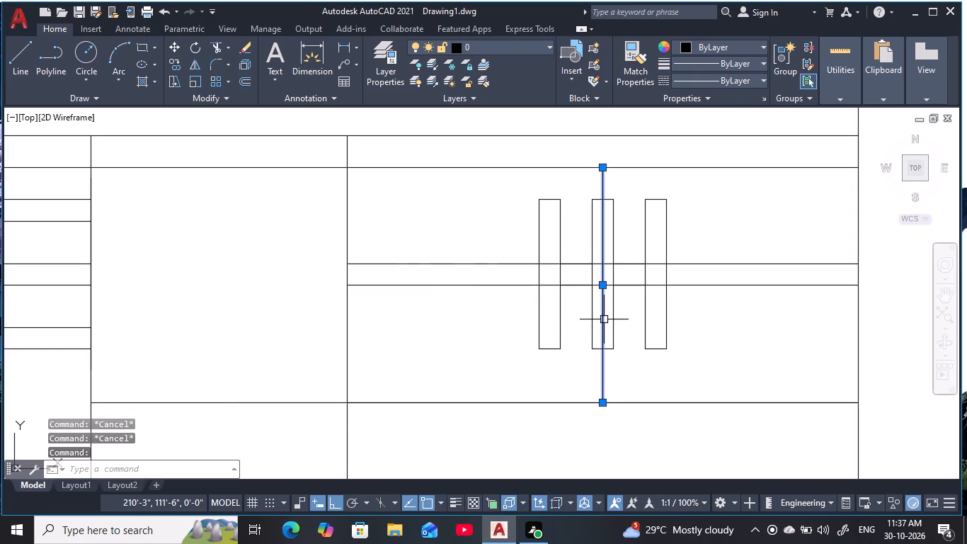
text(e)
key(space)
click(605, 319)
text(e)
key(space)
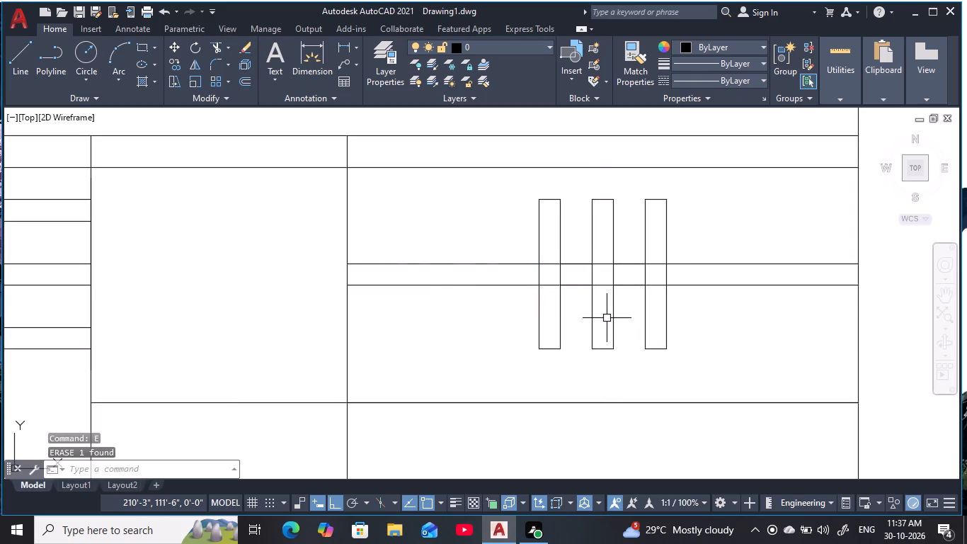
Trim away the horizontal lines that cross the inside of the three vertical strips in the right bay.
key(Escape)
key(Escape)
key(Escape)
text(tr)
key(space)
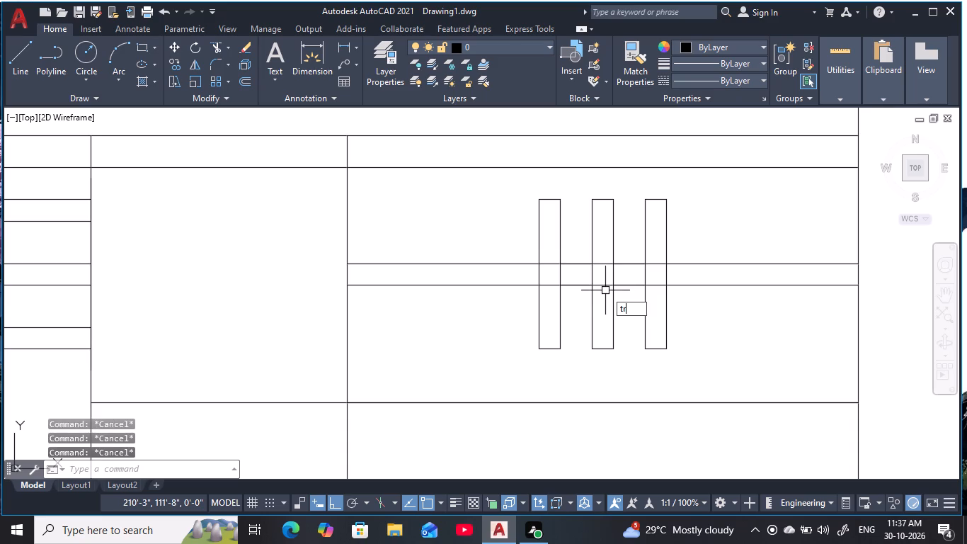
drag(605, 251, 595, 290)
drag(658, 253, 657, 295)
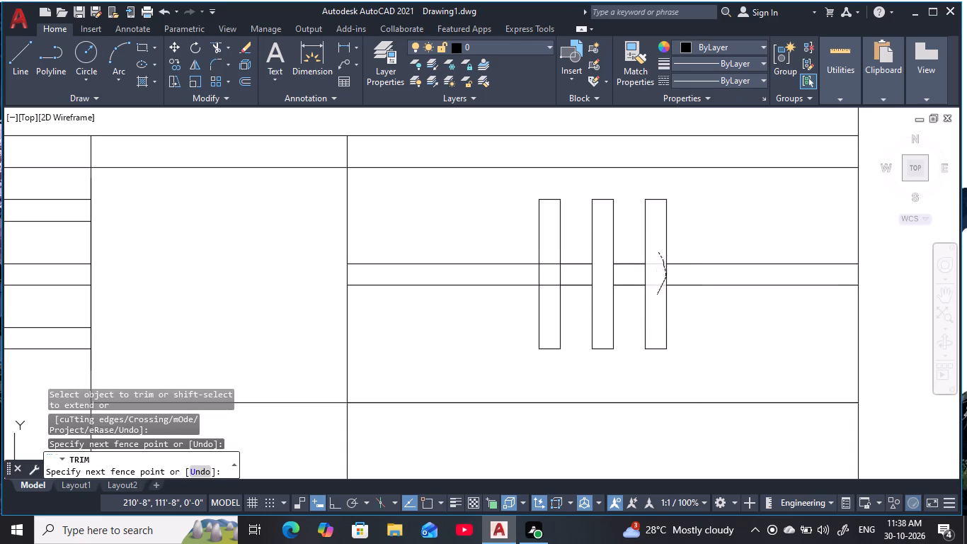
drag(553, 256, 559, 290)
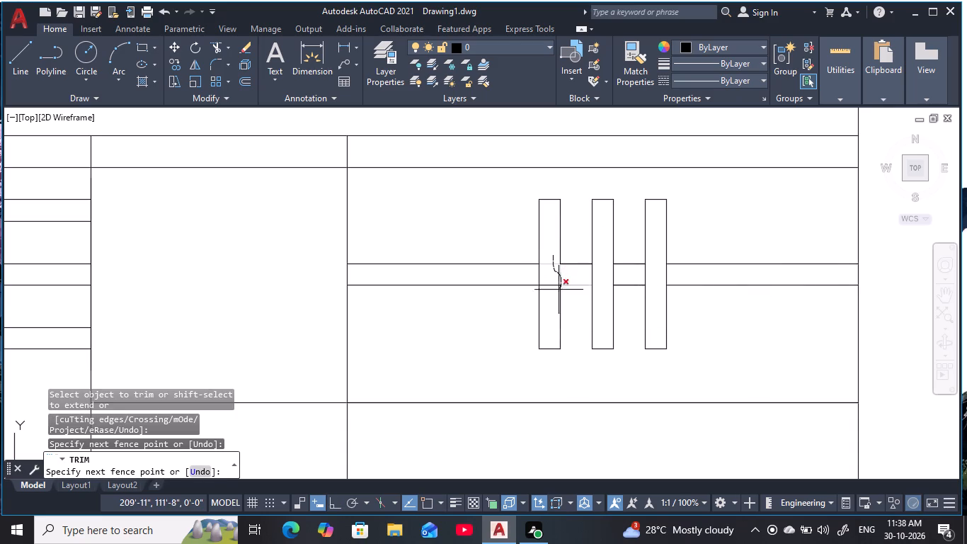
drag(559, 290, 552, 294)
key(ctrl+z)
scroll(563, 259, up, 1)
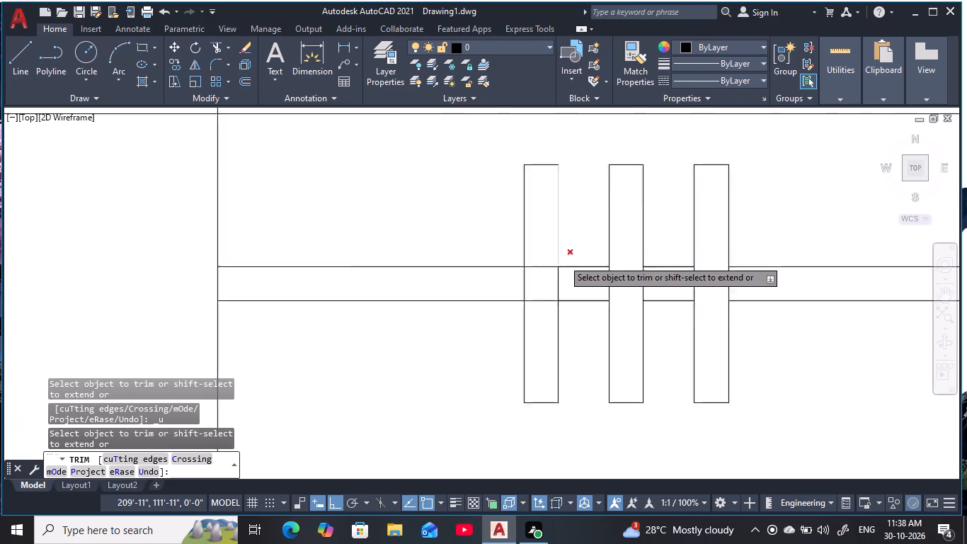
scroll(563, 259, up, 2)
drag(519, 261, 503, 416)
scroll(582, 378, down, 2)
key(Escape)
key(Escape)
key(Escape)
scroll(655, 378, down, 1)
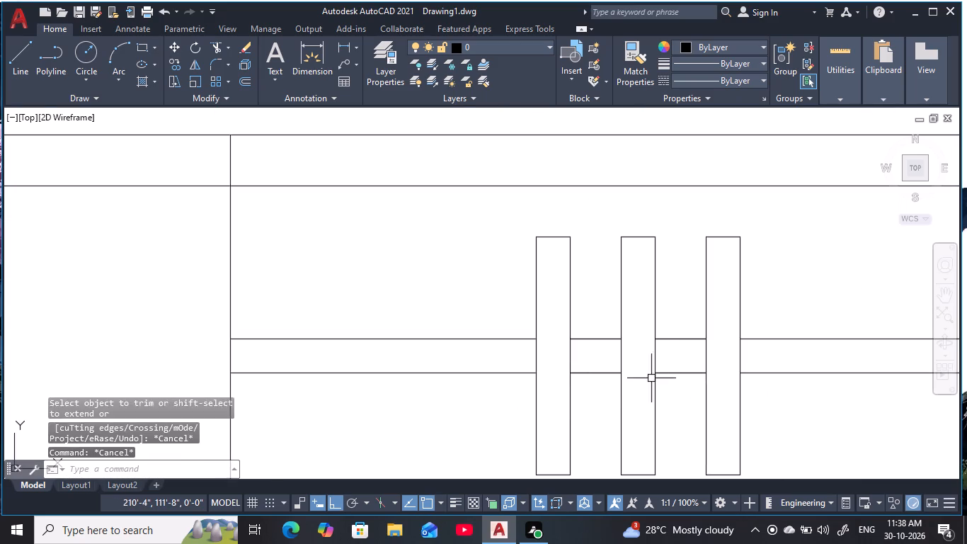
Trim away the pattern panel's bottom line across the gap between the main bay and the narrowed right bay.
scroll(653, 378, down, 1)
middle_drag(662, 380, 597, 349)
key(Escape)
scroll(610, 369, down, 1)
middle_drag(623, 375, 668, 327)
scroll(629, 341, down, 2)
middle_drag(621, 353, 614, 340)
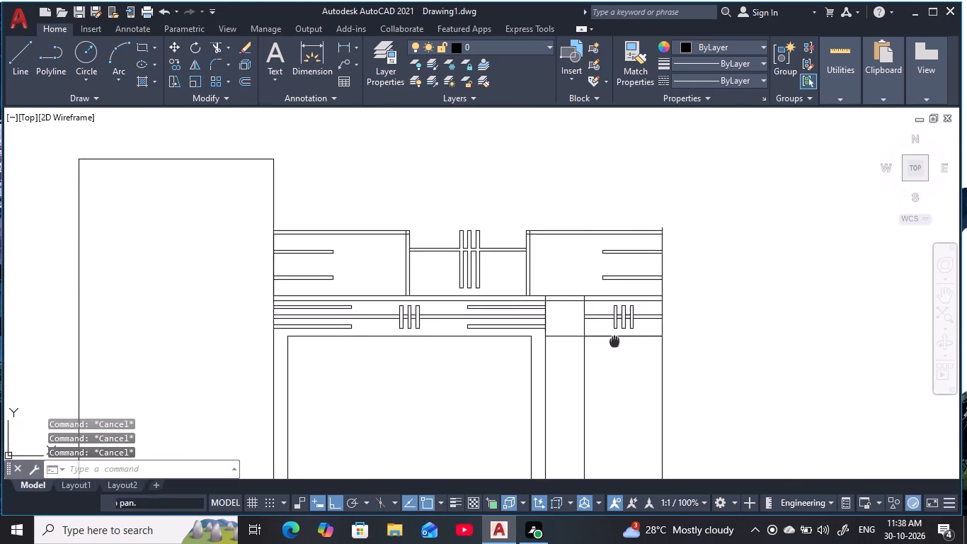
scroll(614, 340, up, 1)
key(Escape)
key(Escape)
key(Escape)
key(Escape)
key(Escape)
key(Escape)
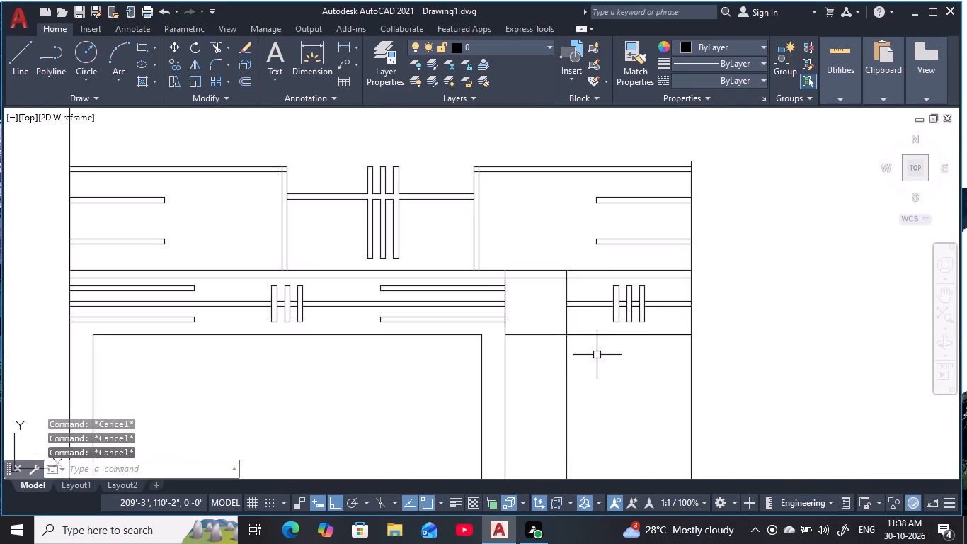
text(tr)
key(space)
drag(547, 357, 547, 315)
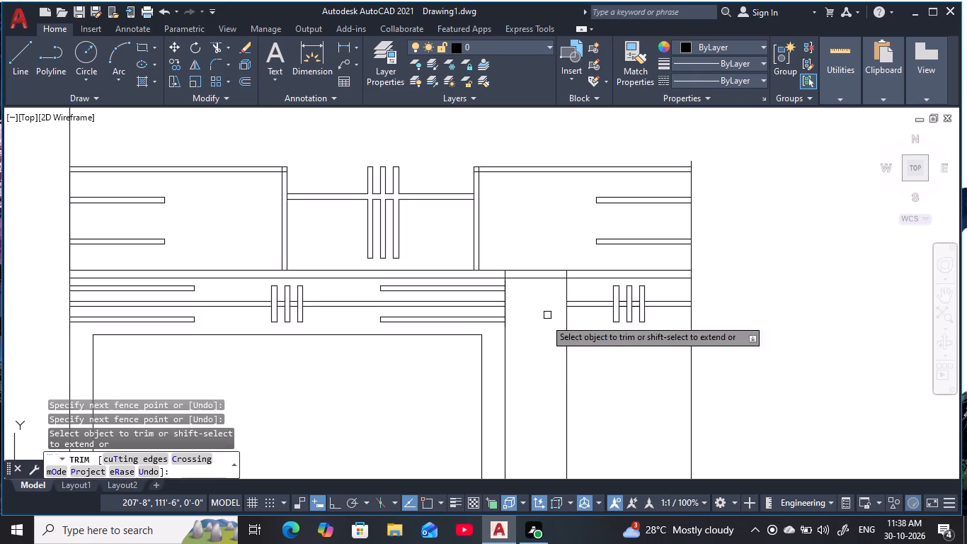
Trim the gap's two vertical edges where they cross the thin horizontal band, so they start at the band's lower line.
scroll(610, 385, down, 1)
middle_drag(611, 385, 612, 399)
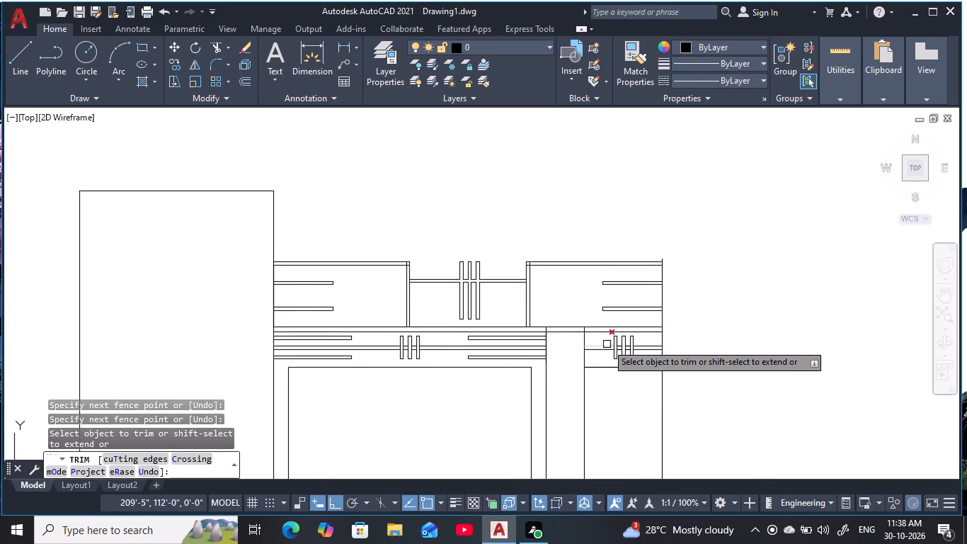
scroll(602, 334, up, 3)
click(554, 314)
click(507, 321)
middle_drag(498, 320, 693, 328)
scroll(693, 328, up, 1)
drag(553, 328, 542, 328)
click(468, 323)
scroll(468, 323, down, 2)
middle_drag(470, 324, 599, 341)
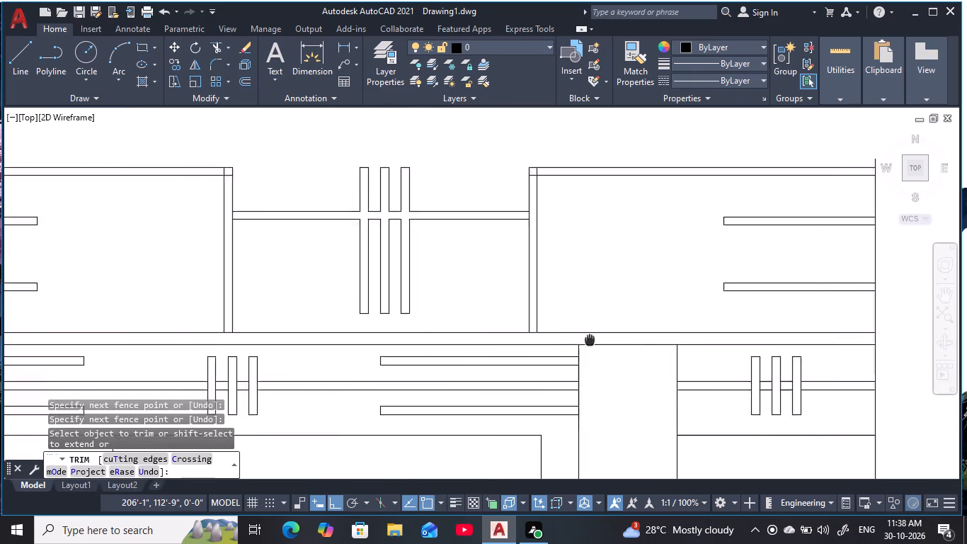
middle_drag(599, 341, 733, 342)
scroll(585, 353, down, 1)
middle_drag(739, 399, 647, 344)
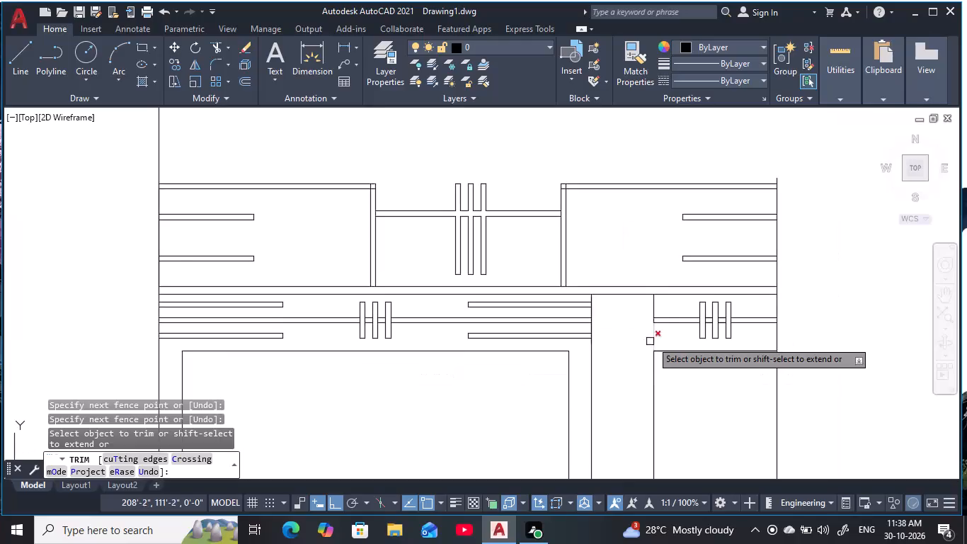
key(Escape)
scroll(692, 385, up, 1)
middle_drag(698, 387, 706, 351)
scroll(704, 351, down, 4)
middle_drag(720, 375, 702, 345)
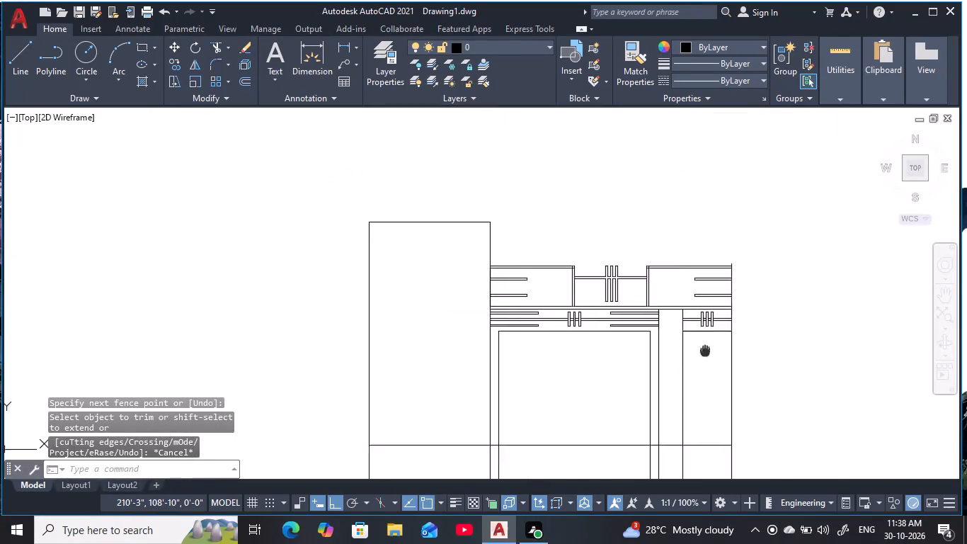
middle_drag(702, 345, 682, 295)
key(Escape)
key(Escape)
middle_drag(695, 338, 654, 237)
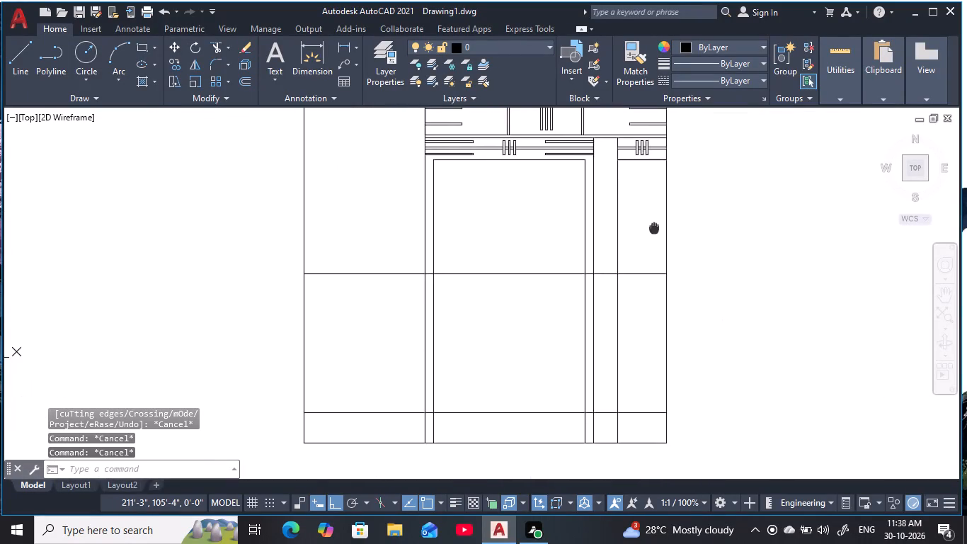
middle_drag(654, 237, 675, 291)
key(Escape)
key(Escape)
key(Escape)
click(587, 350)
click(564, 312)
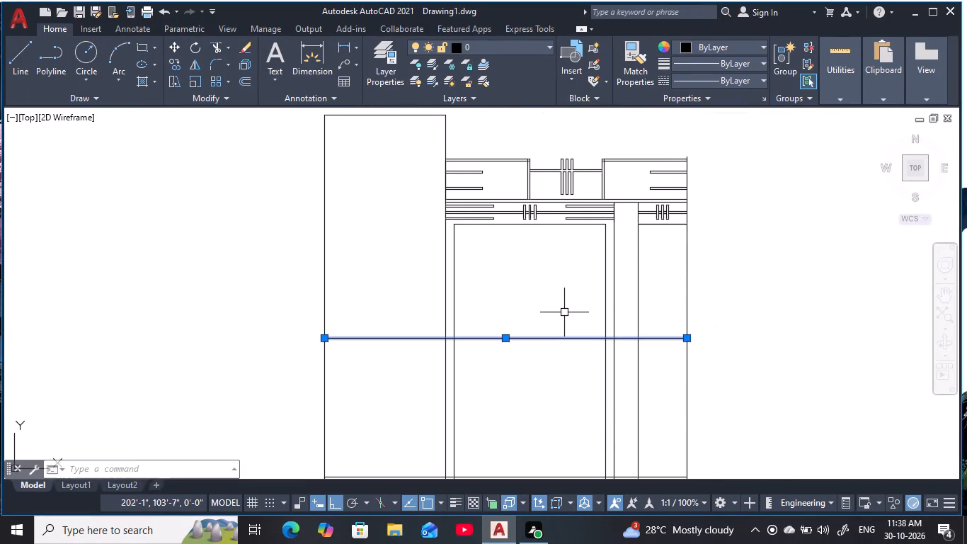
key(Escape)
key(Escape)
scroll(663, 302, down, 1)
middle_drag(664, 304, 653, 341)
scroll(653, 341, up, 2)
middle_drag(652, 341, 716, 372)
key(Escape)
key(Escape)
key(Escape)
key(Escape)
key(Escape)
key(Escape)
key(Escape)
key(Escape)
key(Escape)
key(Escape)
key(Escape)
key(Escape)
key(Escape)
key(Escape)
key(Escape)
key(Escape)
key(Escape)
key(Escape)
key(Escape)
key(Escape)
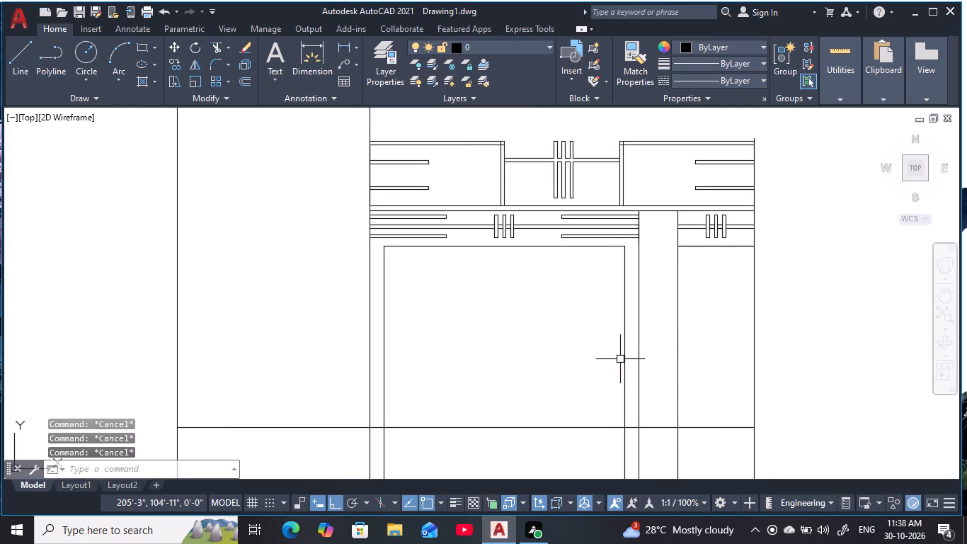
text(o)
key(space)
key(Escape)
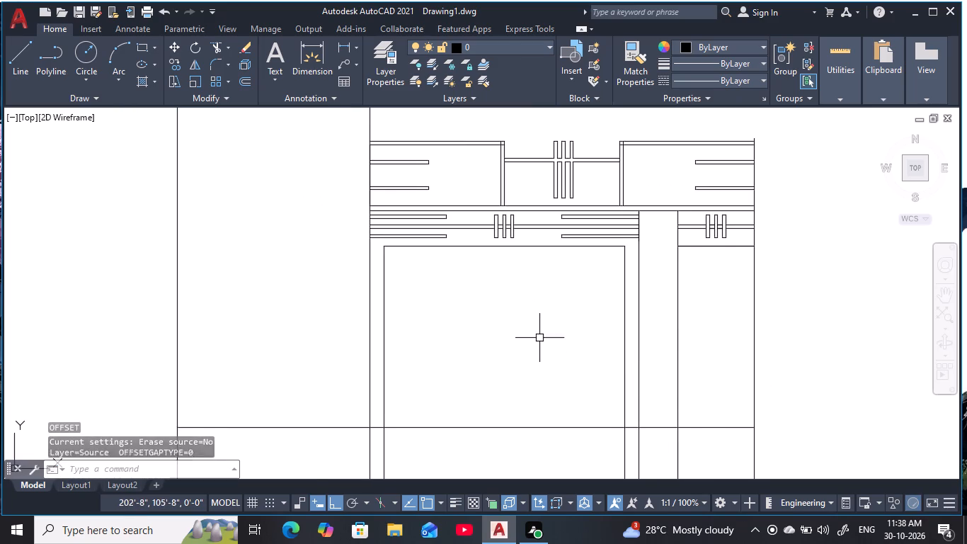
Offset the full-width horizontal line just above the outline's bottom edge upward by 7'.
scroll(539, 336, down, 1)
middle_drag(539, 336, 594, 398)
key(Escape)
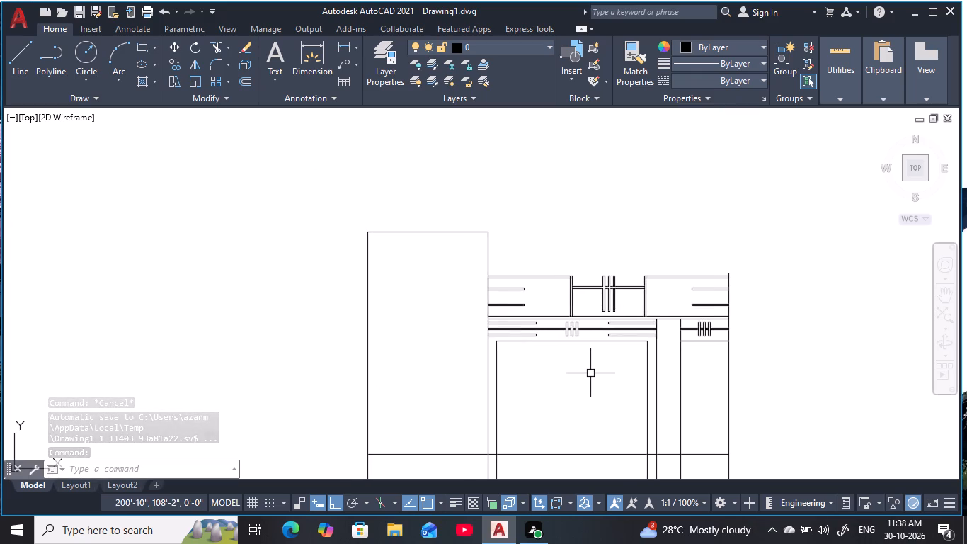
middle_drag(551, 405, 541, 228)
middle_drag(565, 380, 562, 373)
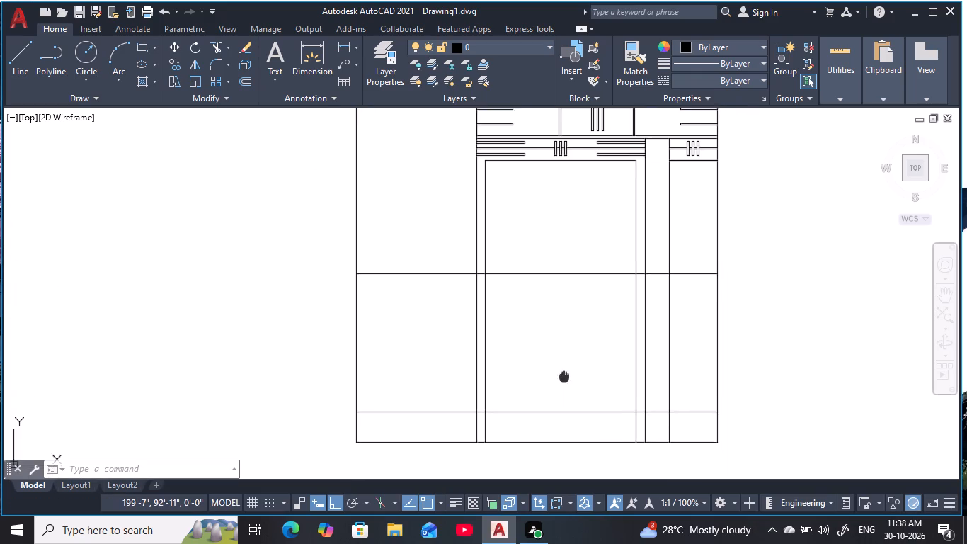
middle_drag(562, 373, 544, 359)
key(Escape)
key(Escape)
key(Escape)
key(Escape)
key(Escape)
key(Escape)
key(Escape)
key(Escape)
key(Escape)
key(Escape)
key(Escape)
key(Escape)
key(Escape)
key(Escape)
scroll(544, 359, up, 1)
text(o)
key(space)
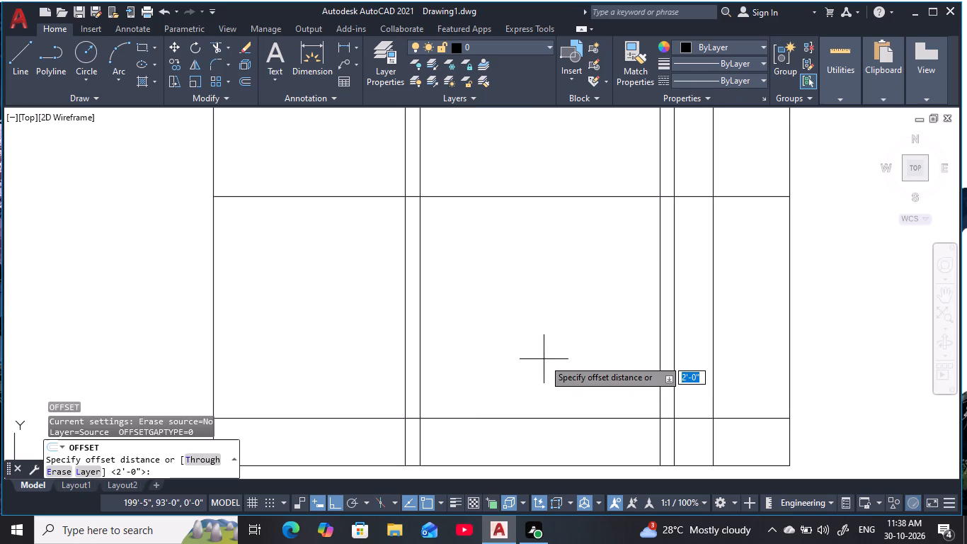
key(7)
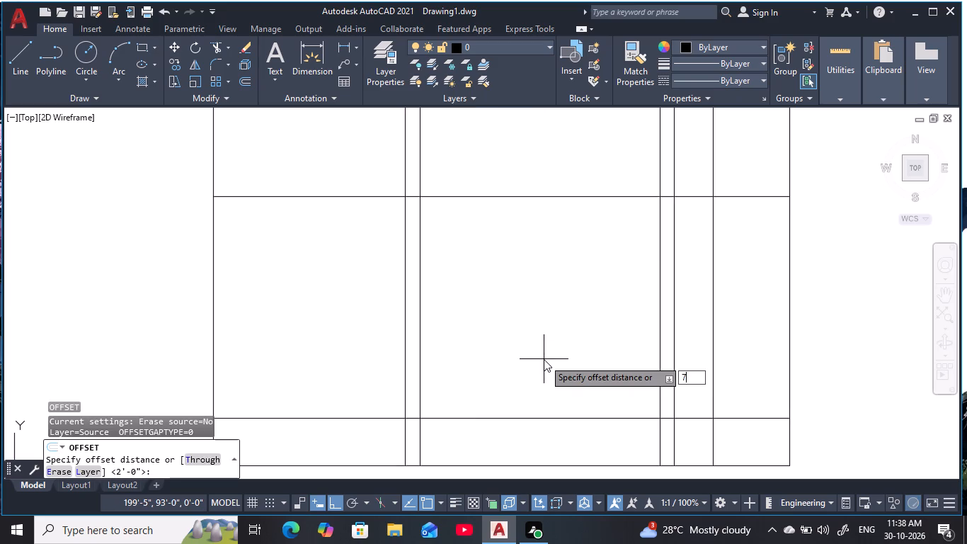
key(BackSpace)
key(7)
text(')
key(space)
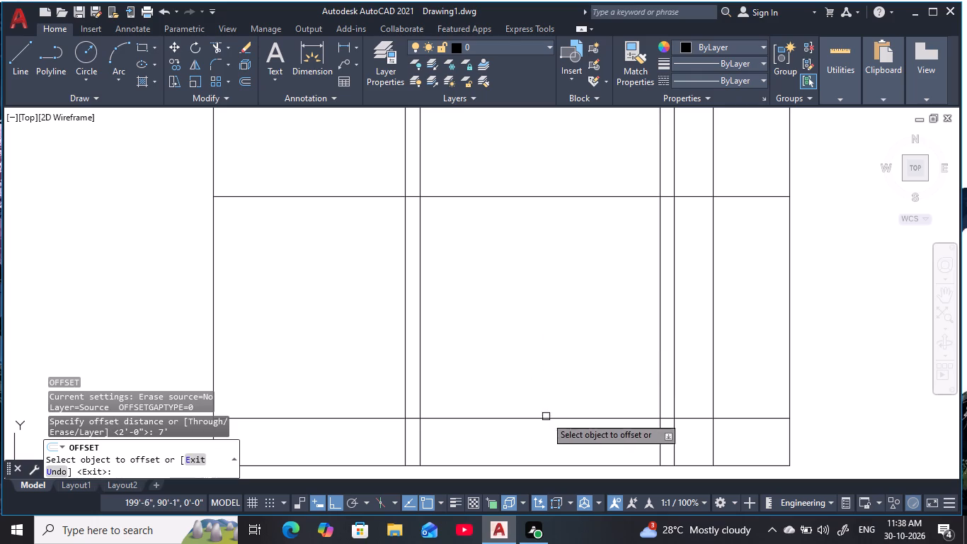
click(547, 419)
click(580, 266)
middle_drag(578, 271, 603, 393)
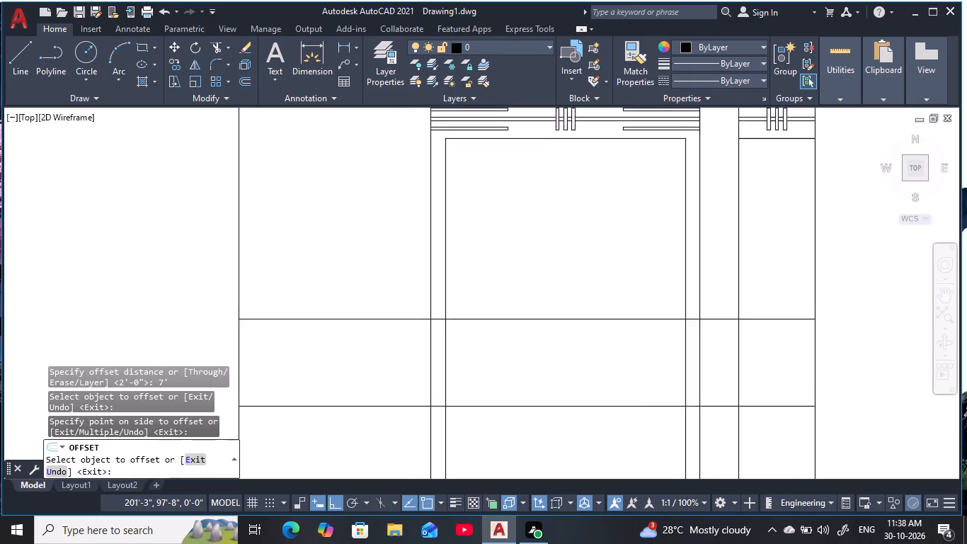
middle_drag(603, 393, 603, 396)
scroll(603, 396, down, 1)
middle_drag(603, 396, 600, 407)
key(Escape)
key(Escape)
key(Escape)
key(Escape)
key(Escape)
key(Escape)
key(Escape)
key(Escape)
key(Escape)
key(Escape)
key(Escape)
key(Escape)
key(Escape)
key(Escape)
key(Escape)
key(Escape)
key(Escape)
key(Escape)
key(Escape)
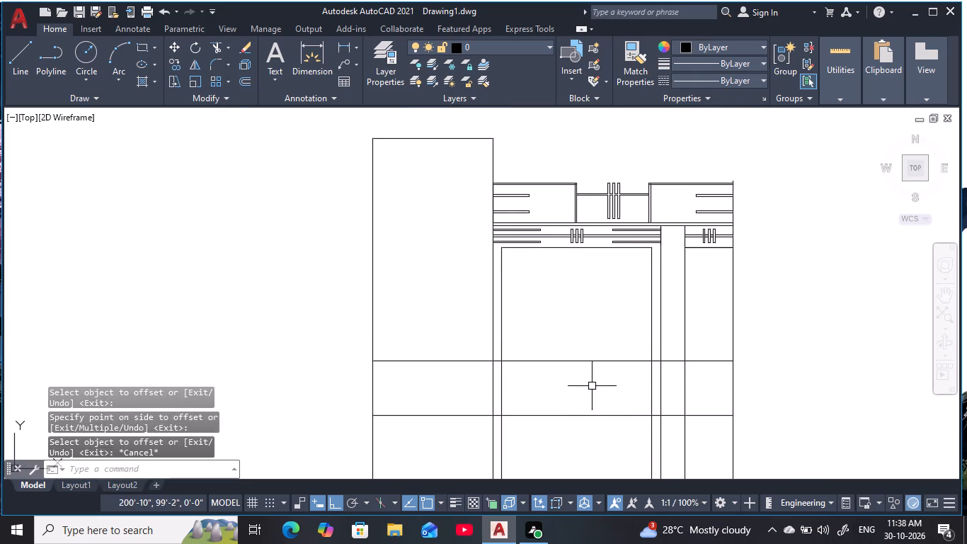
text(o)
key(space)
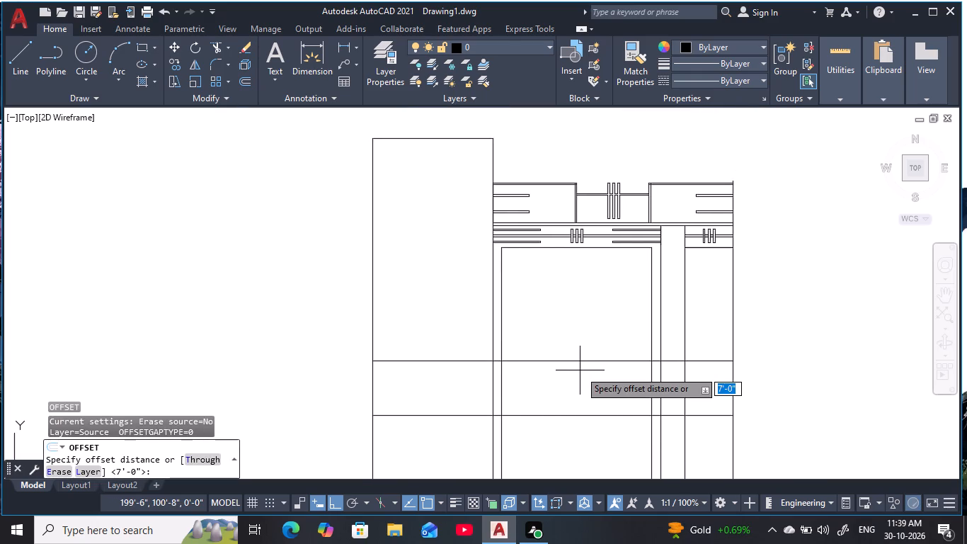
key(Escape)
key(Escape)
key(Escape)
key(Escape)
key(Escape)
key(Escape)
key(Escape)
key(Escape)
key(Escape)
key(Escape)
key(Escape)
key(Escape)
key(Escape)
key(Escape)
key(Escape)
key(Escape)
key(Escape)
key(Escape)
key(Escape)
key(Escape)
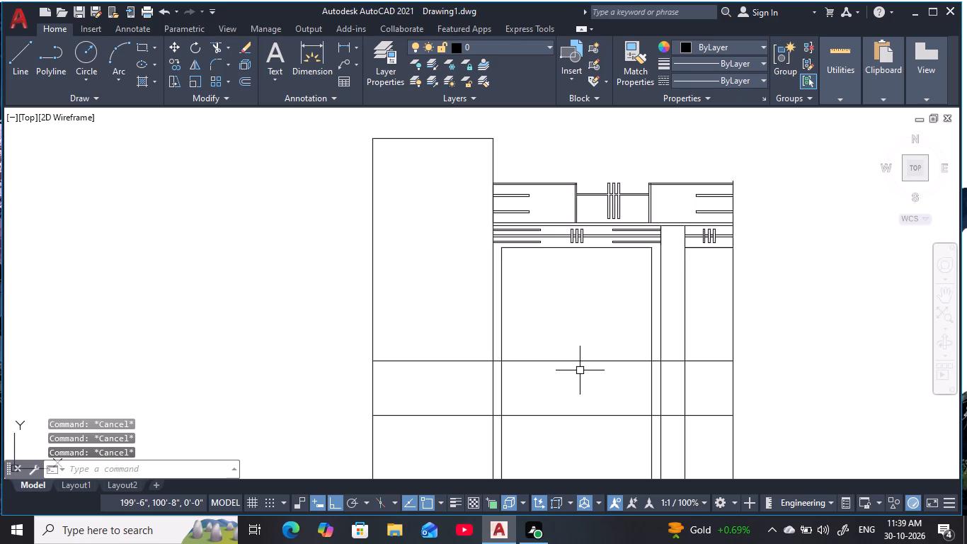
Offset the lower of the two full-width horizontal lines below the bays upward by 1'.
text(o)
key(space)
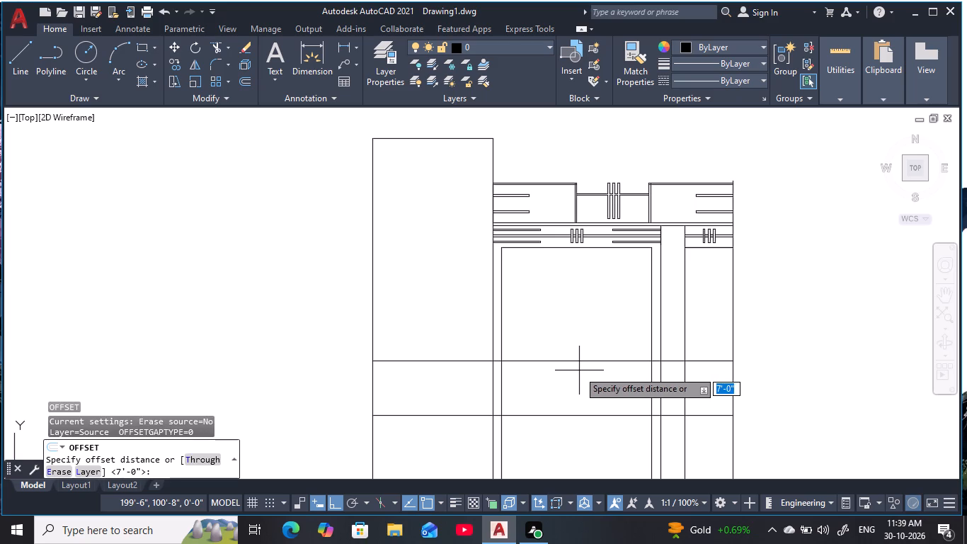
key(1)
key(apostrophe)
key(space)
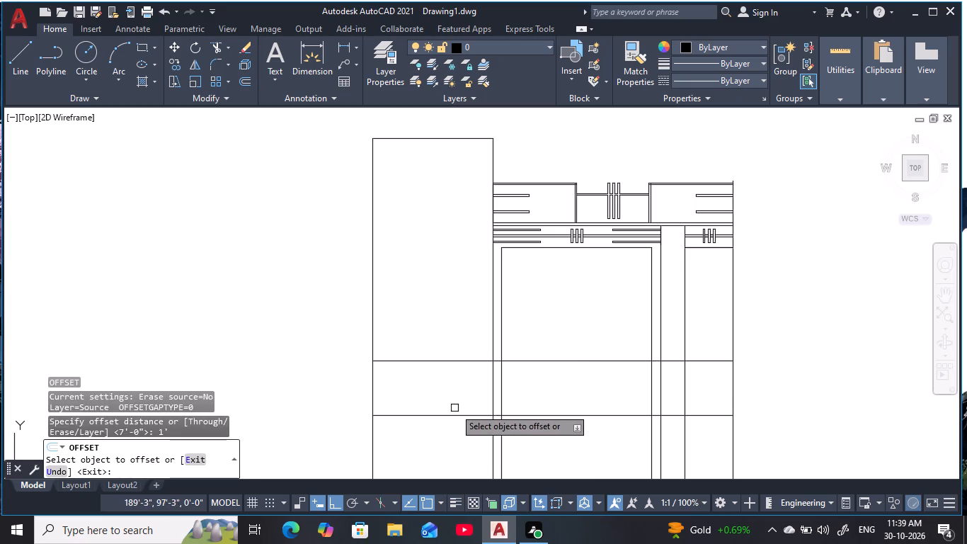
click(454, 407)
click(452, 418)
click(459, 378)
middle_drag(463, 382, 447, 379)
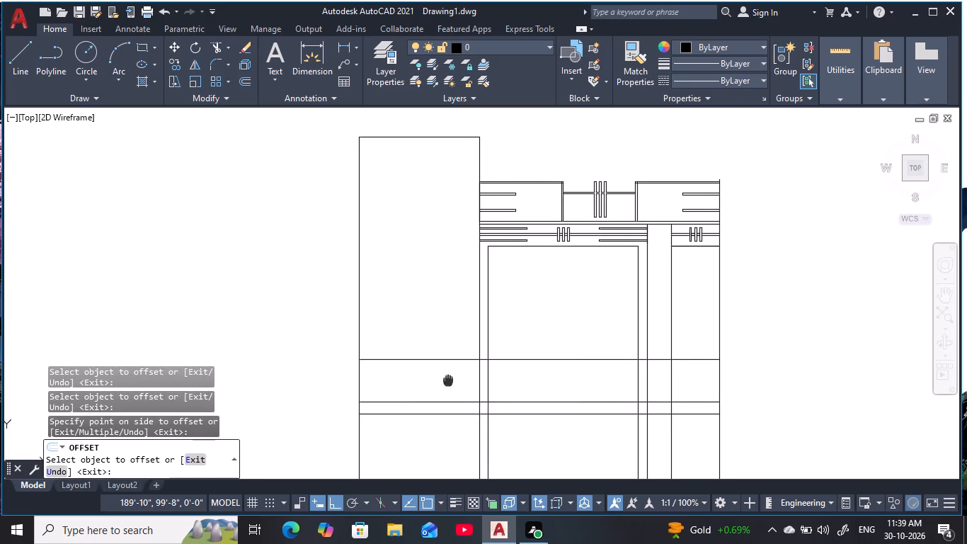
middle_drag(447, 379, 446, 379)
key(Escape)
key(Escape)
key(Escape)
key(Escape)
key(Escape)
key(Escape)
key(Escape)
key(Escape)
key(Escape)
key(Escape)
key(Escape)
key(Escape)
key(Escape)
key(Escape)
key(Escape)
key(Escape)
key(Escape)
key(Escape)
key(Escape)
Trim away the upper full-width horizontal line where it crosses the tall left bay.
text(tr)
key(space)
click(438, 370)
click(437, 340)
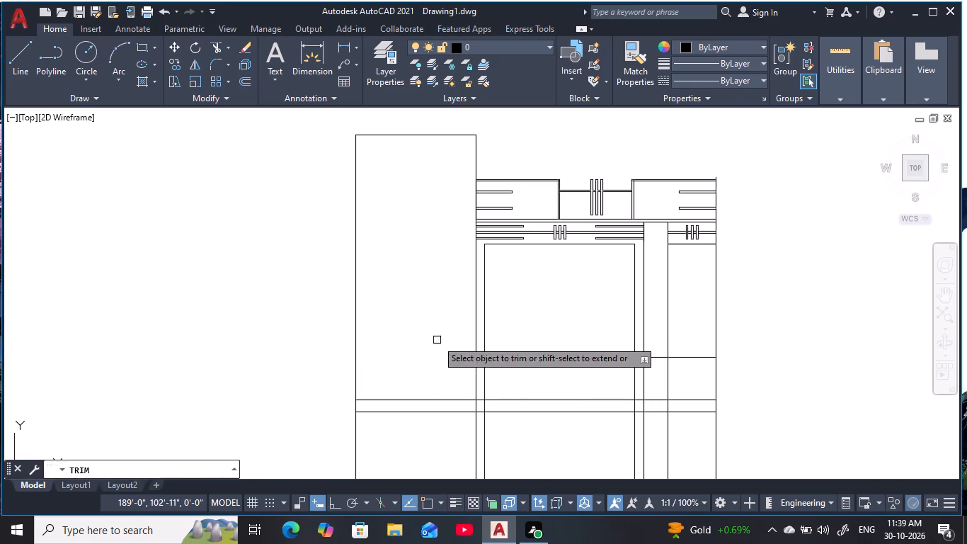
middle_click(470, 310)
key(Escape)
key(Escape)
key(Escape)
key(Escape)
key(Escape)
key(Escape)
key(Escape)
key(Escape)
key(Escape)
key(Escape)
key(Escape)
key(Escape)
key(Escape)
key(Escape)
key(Escape)
key(Escape)
key(Escape)
key(Escape)
key(Escape)
key(Escape)
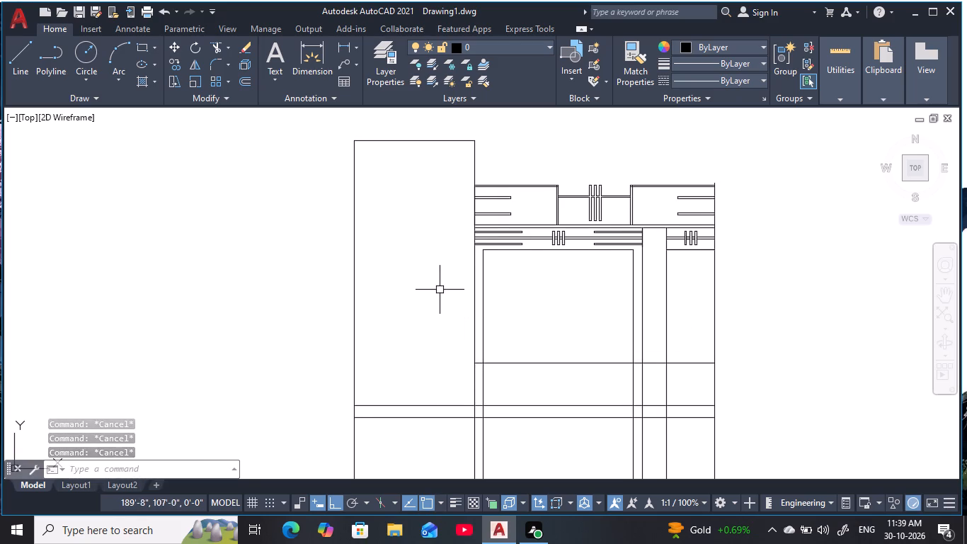
key(Escape)
key(Escape)
key(Escape)
key(Escape)
key(Escape)
key(Escape)
key(Escape)
key(Escape)
key(Escape)
key(Escape)
key(Escape)
key(Escape)
key(Escape)
key(Escape)
key(Escape)
key(Escape)
key(Escape)
key(Escape)
key(Escape)
key(Escape)
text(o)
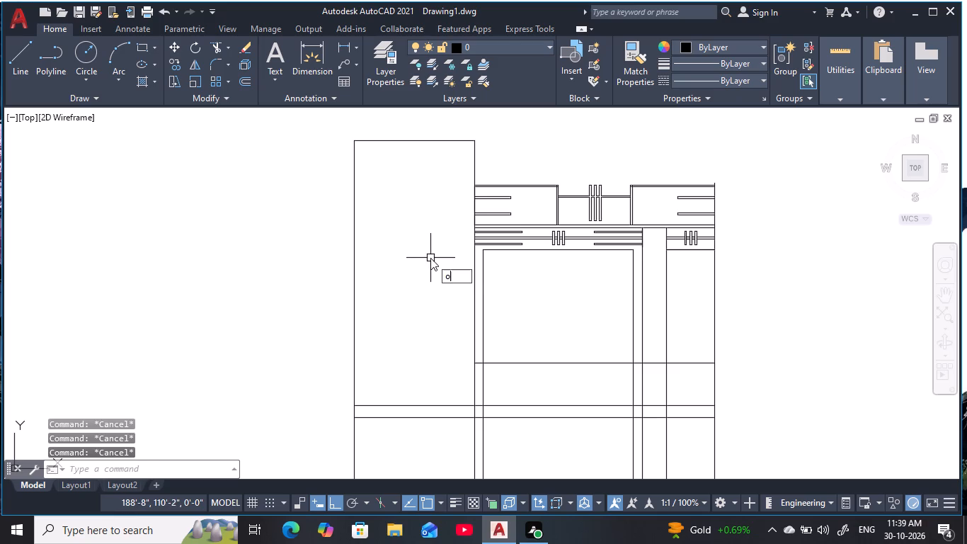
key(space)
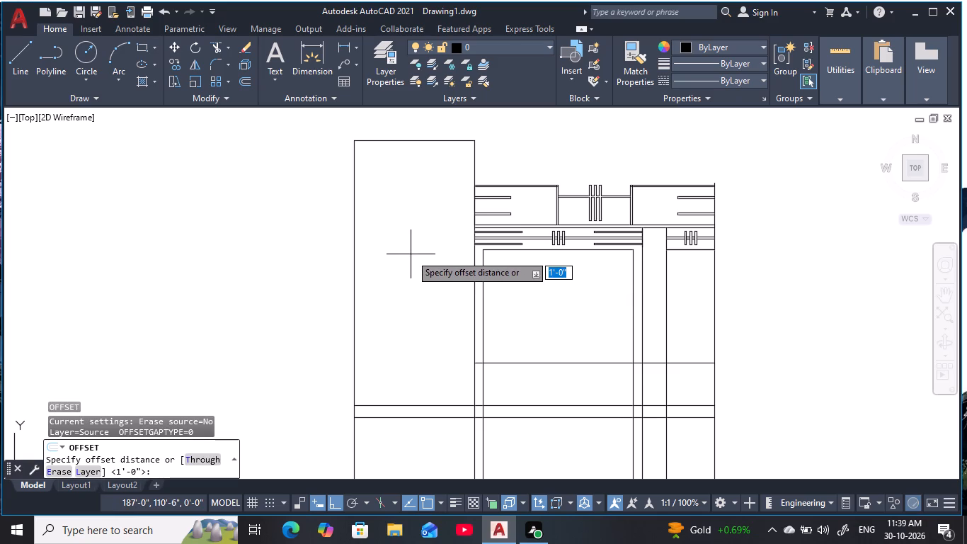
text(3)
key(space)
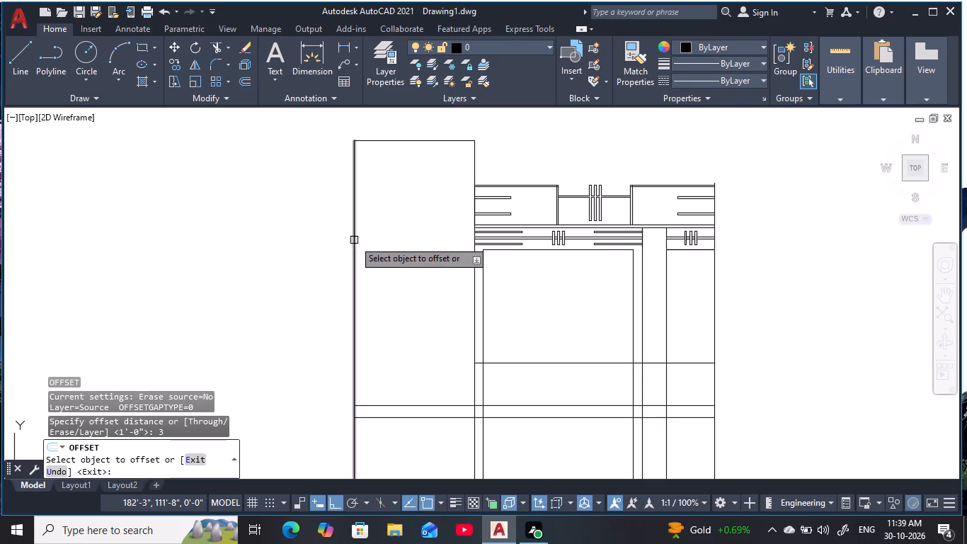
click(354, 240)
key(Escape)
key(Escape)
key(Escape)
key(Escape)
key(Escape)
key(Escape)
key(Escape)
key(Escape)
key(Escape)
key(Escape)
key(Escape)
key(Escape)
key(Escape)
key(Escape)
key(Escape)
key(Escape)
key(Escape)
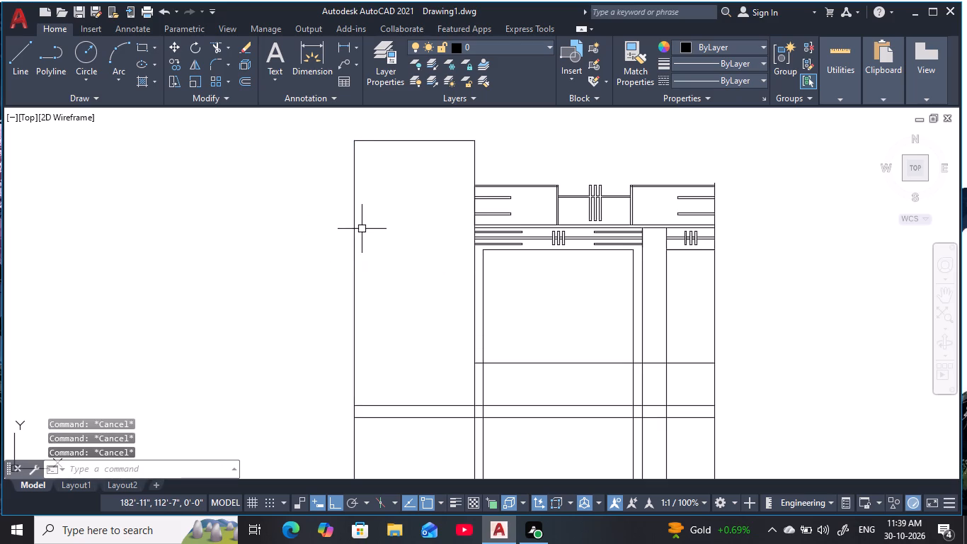
Offset the tall left bay's two vertical edges outward by 4", one to each side.
text(o)
key(space)
text(4)
key(space)
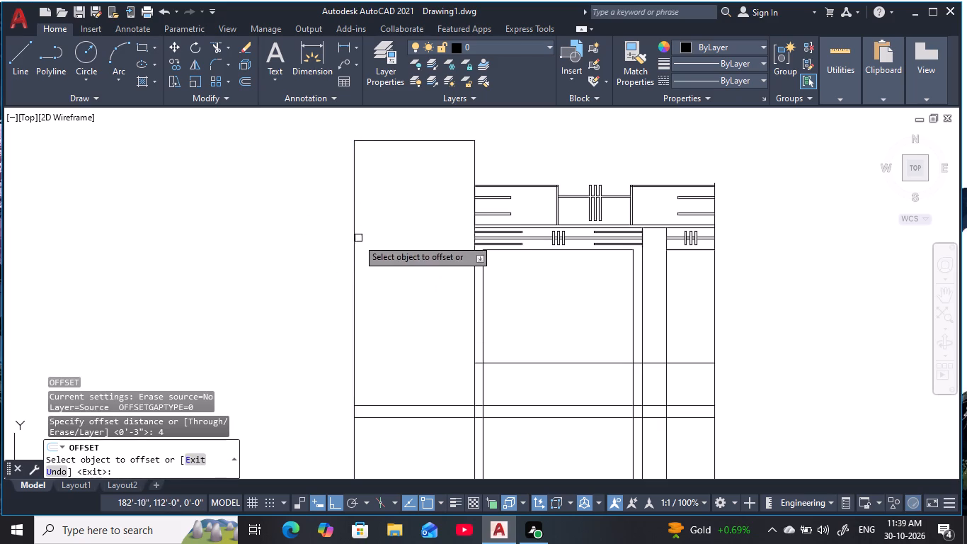
click(354, 253)
click(261, 271)
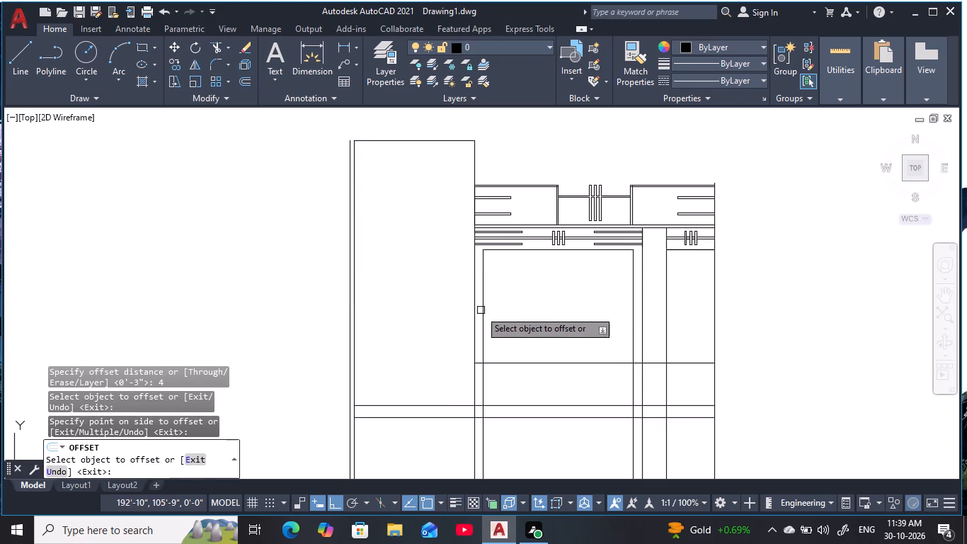
click(474, 310)
click(549, 307)
key(Escape)
key(Escape)
key(Escape)
key(Escape)
key(Escape)
key(Escape)
key(Escape)
key(Escape)
key(Escape)
key(Escape)
key(Escape)
key(Escape)
key(Escape)
key(Escape)
key(Escape)
key(Escape)
key(Escape)
key(Escape)
key(Escape)
key(Escape)
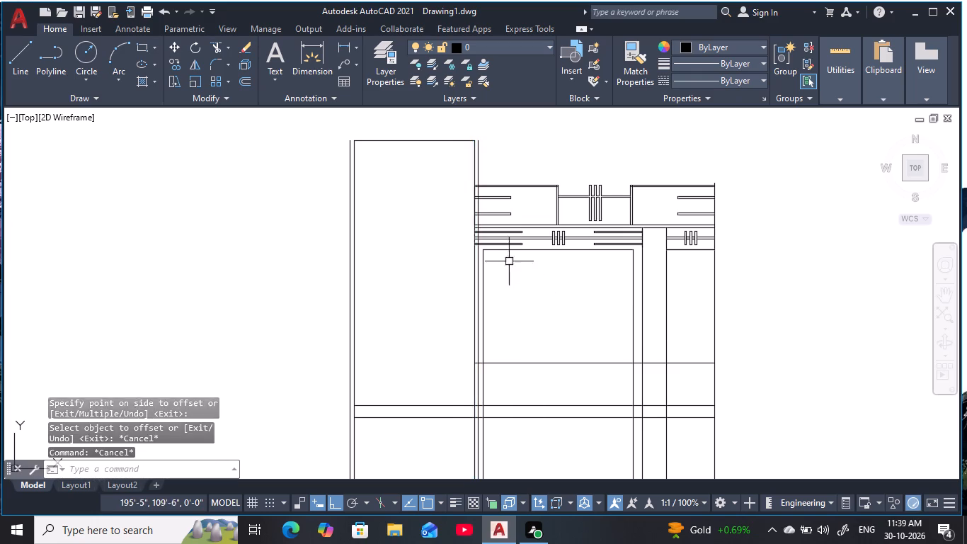
Offset the tall left bay's top edge upward by 6".
text(o)
key(space)
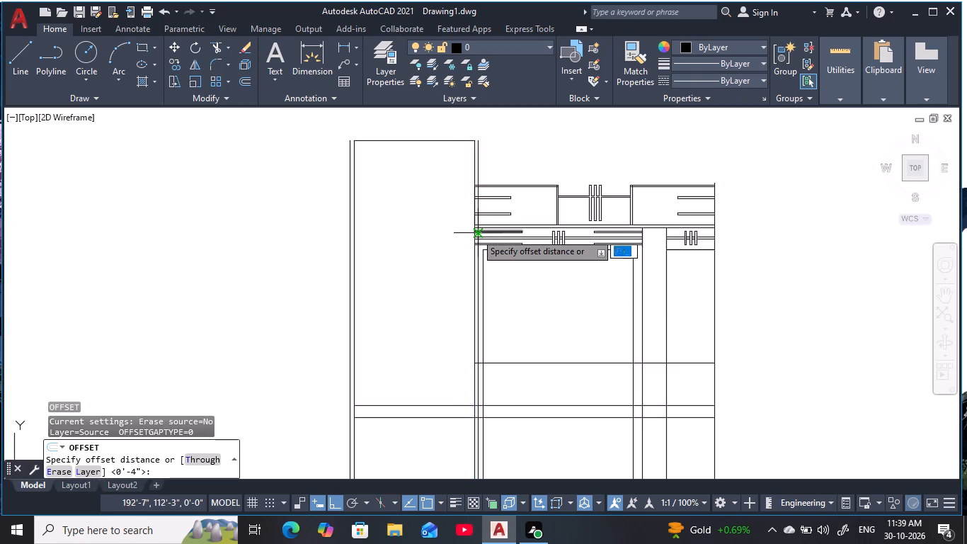
text(6)
key(space)
click(418, 142)
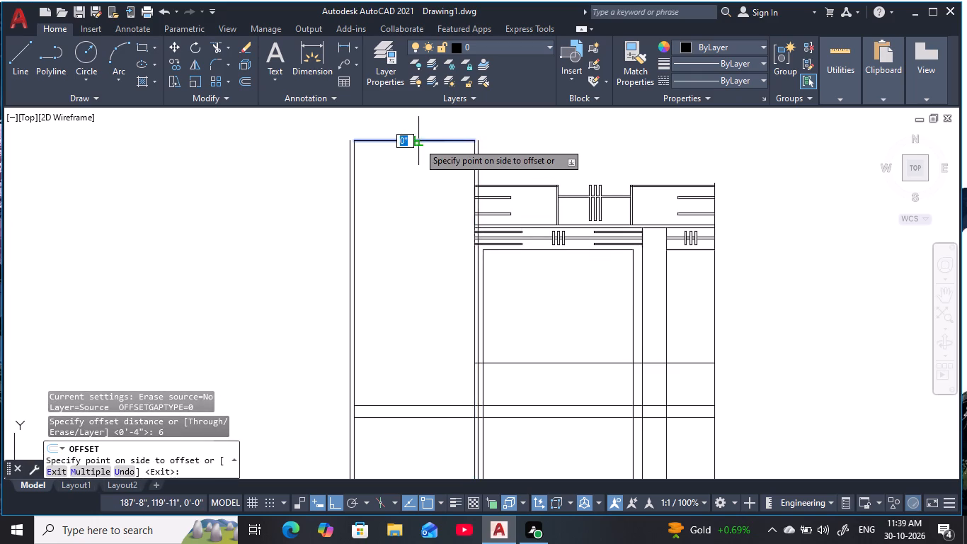
click(419, 126)
middle_drag(430, 123, 425, 135)
key(Escape)
key(Escape)
key(Escape)
key(Escape)
key(Escape)
key(Escape)
key(Escape)
key(Escape)
key(Escape)
key(Escape)
key(Escape)
key(Escape)
key(Escape)
key(Escape)
key(Escape)
key(Escape)
key(Escape)
key(Escape)
key(Escape)
key(Escape)
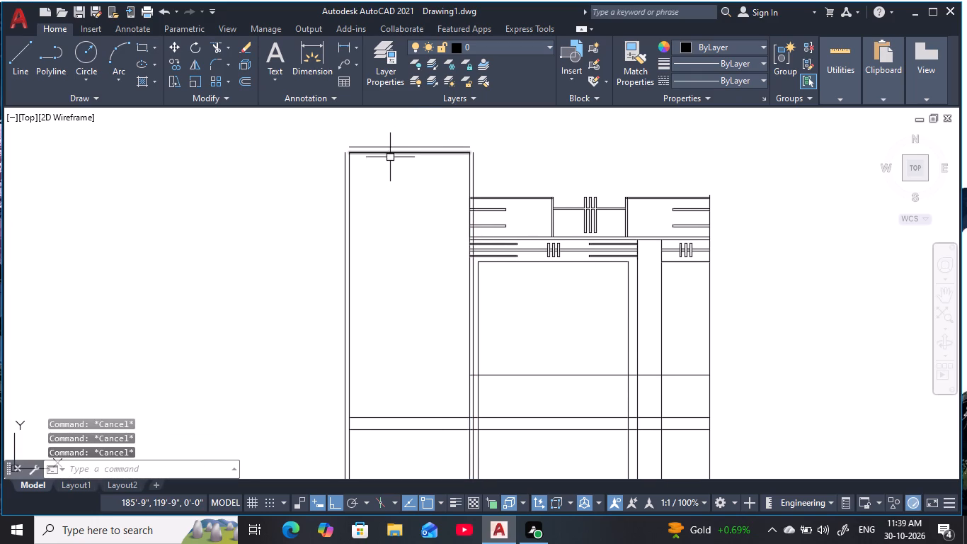
Fillet the new top line with the two outer vertical lines of the tall left bay, forming square corners.
key(f)
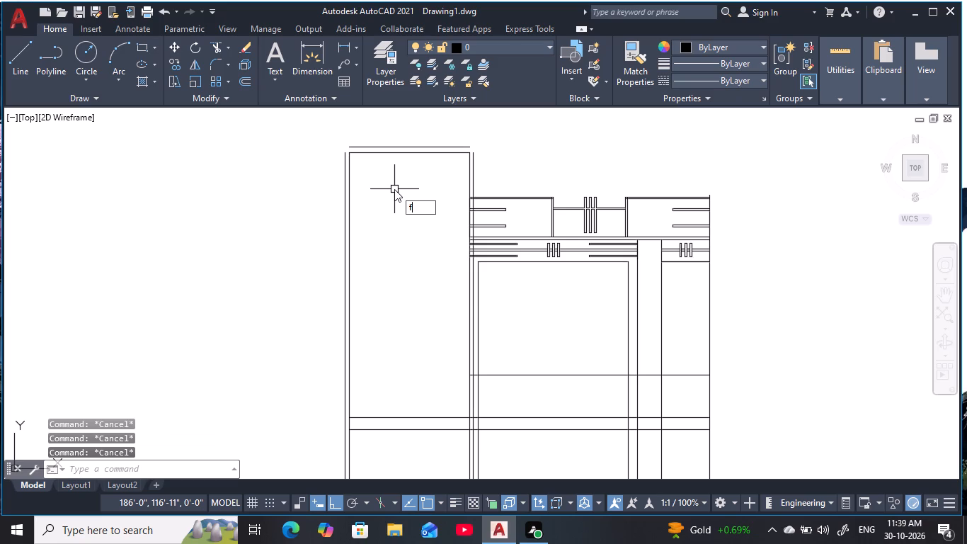
key(space)
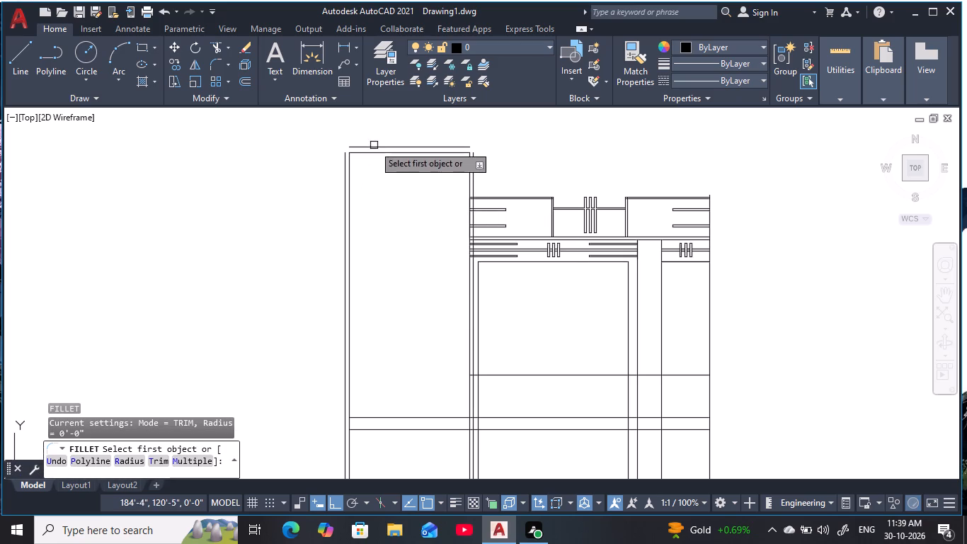
click(371, 147)
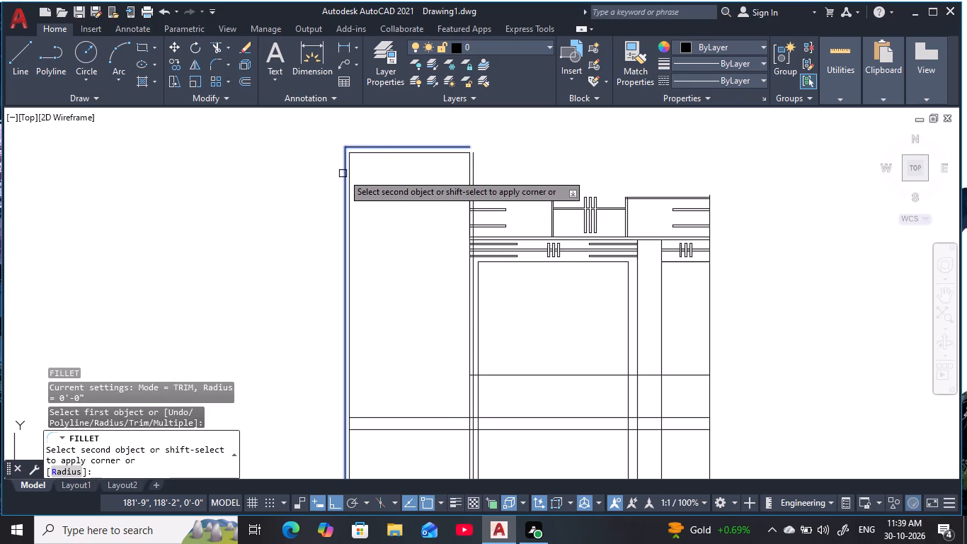
click(343, 174)
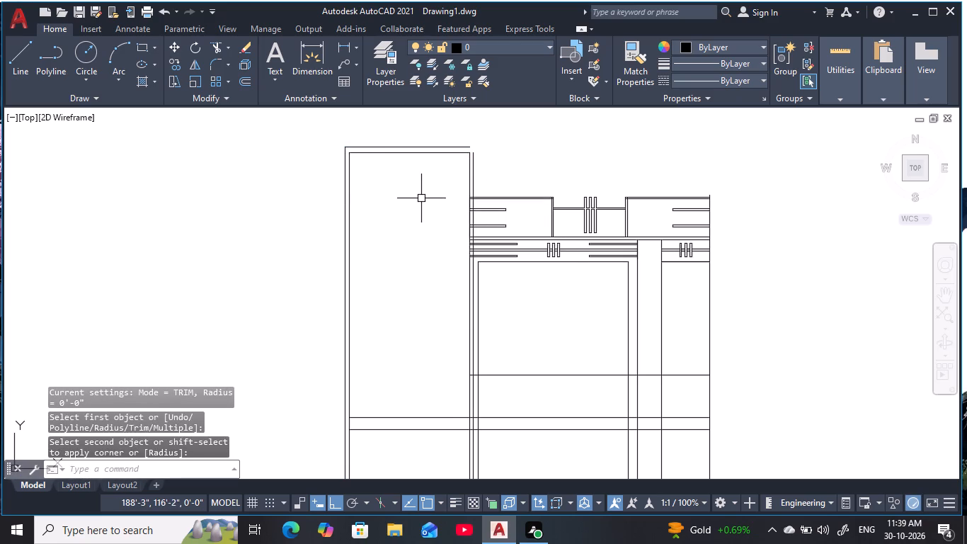
key(Escape)
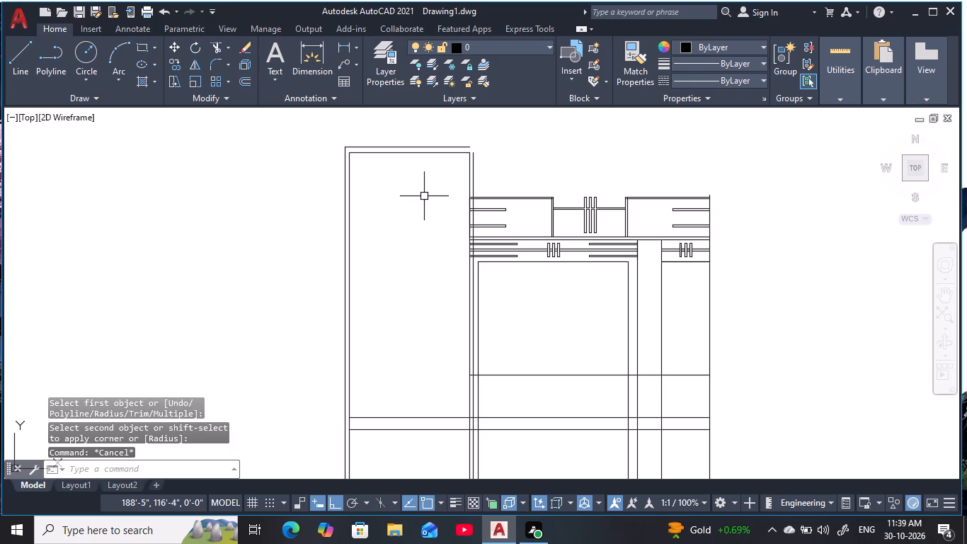
key(space)
click(460, 144)
click(473, 162)
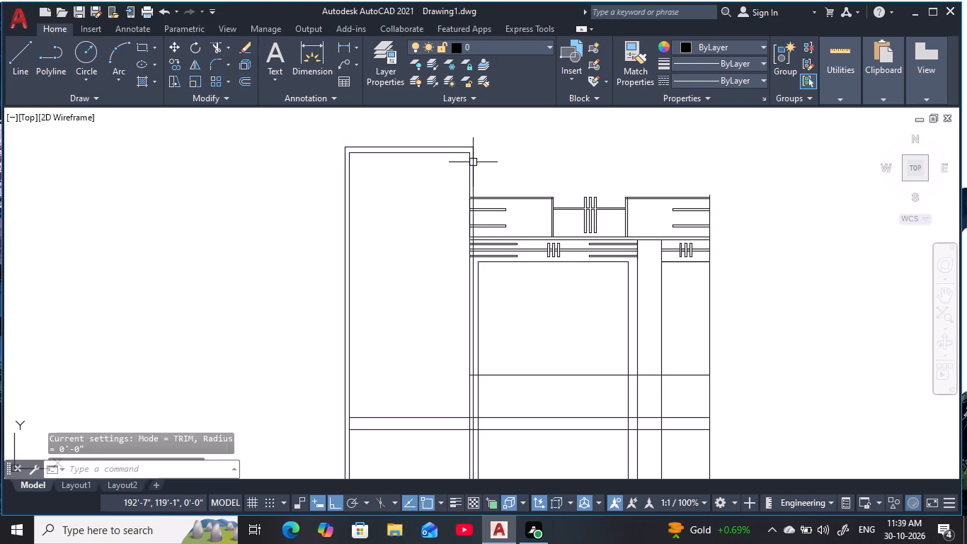
key(Escape)
key(Escape)
key(Escape)
key(Escape)
key(Escape)
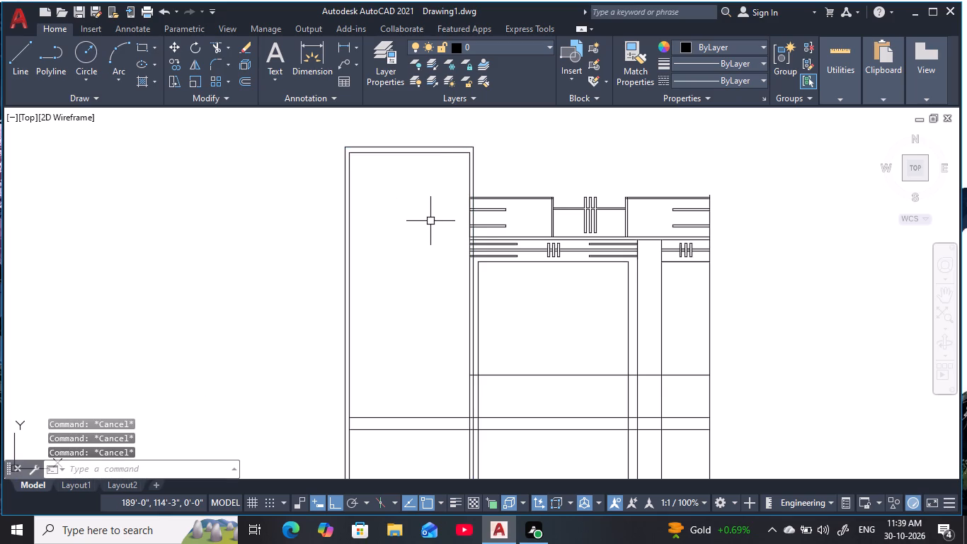
Extend both ends of the tall left bay's original top edge to the outer vertical lines.
text(ex)
key(space)
click(362, 154)
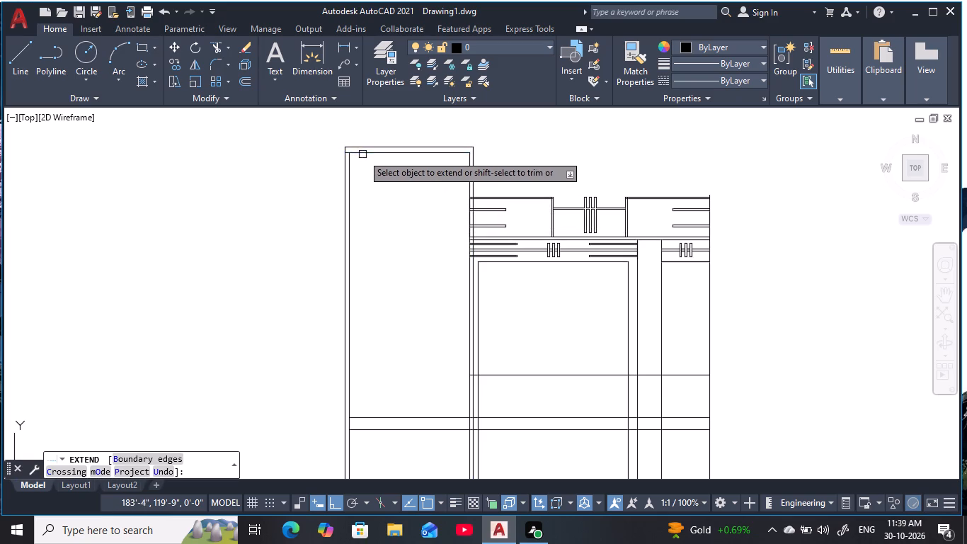
click(435, 152)
key(Escape)
key(Escape)
key(Escape)
key(Escape)
key(Escape)
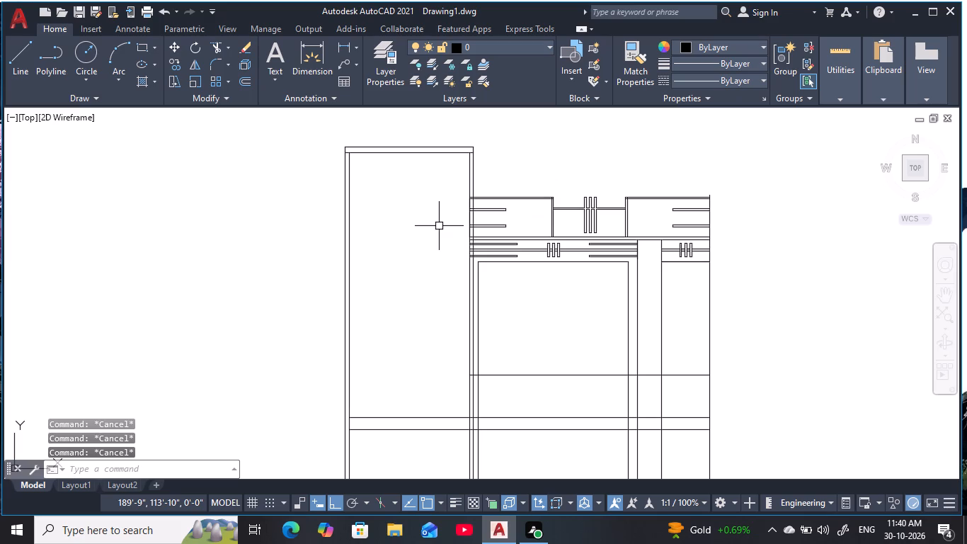
key(Escape)
Trim the tall left bay's outer vertical lines where they run beneath the cap strip.
text(tr)
key(space)
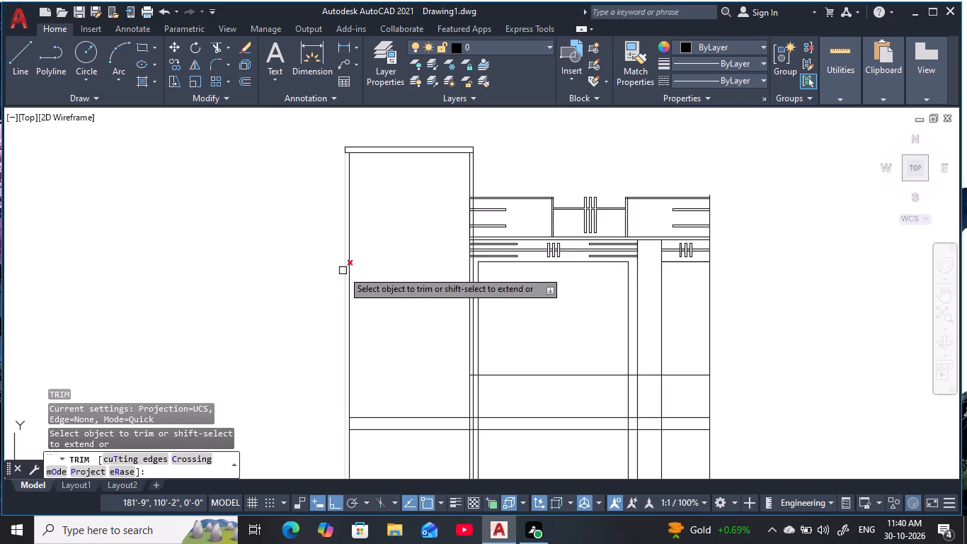
click(343, 271)
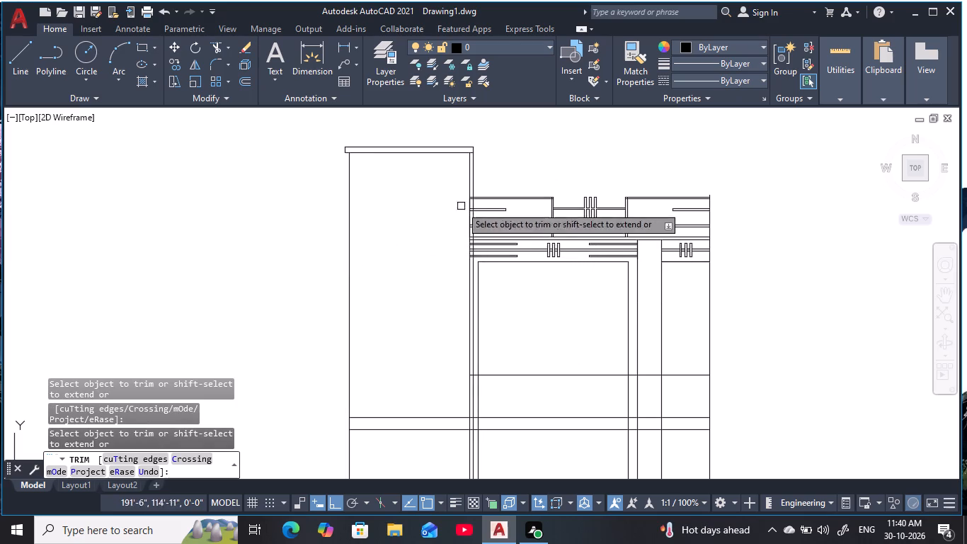
scroll(486, 178, up, 3)
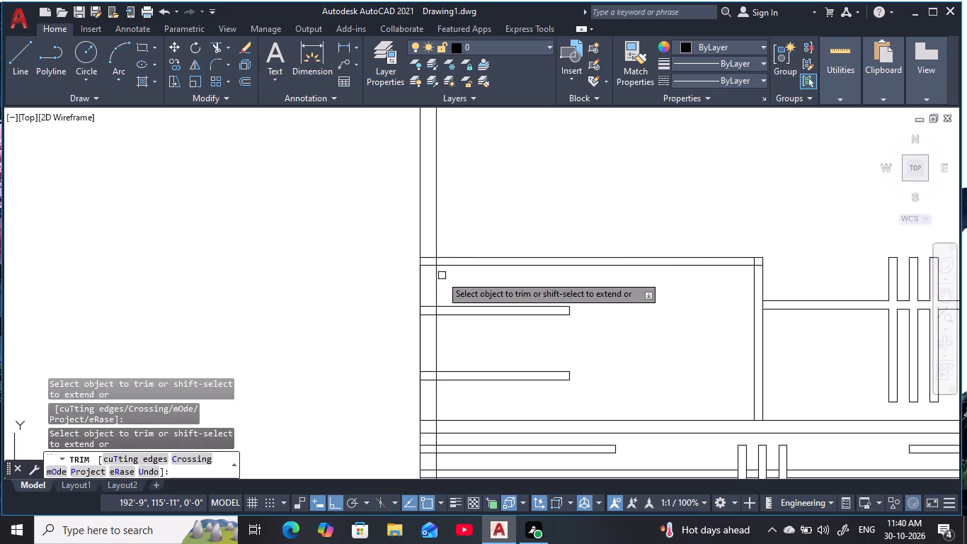
click(435, 227)
scroll(491, 215, down, 1)
middle_drag(493, 215, 542, 144)
key(Escape)
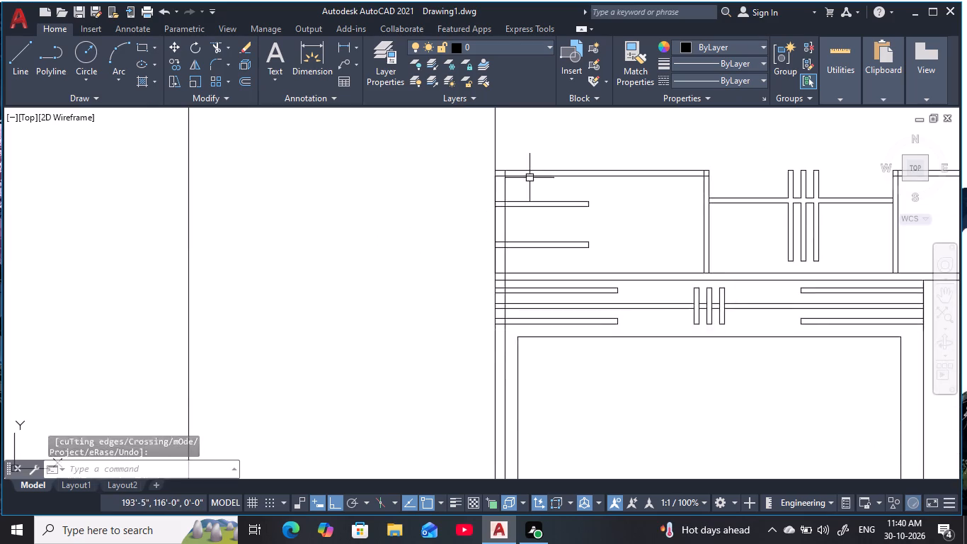
key(Escape)
key(Escape)
Erase the remaining outer vertical line beside the tall bay's right edge.
scroll(515, 196, up, 1)
key(Escape)
click(515, 196)
click(497, 188)
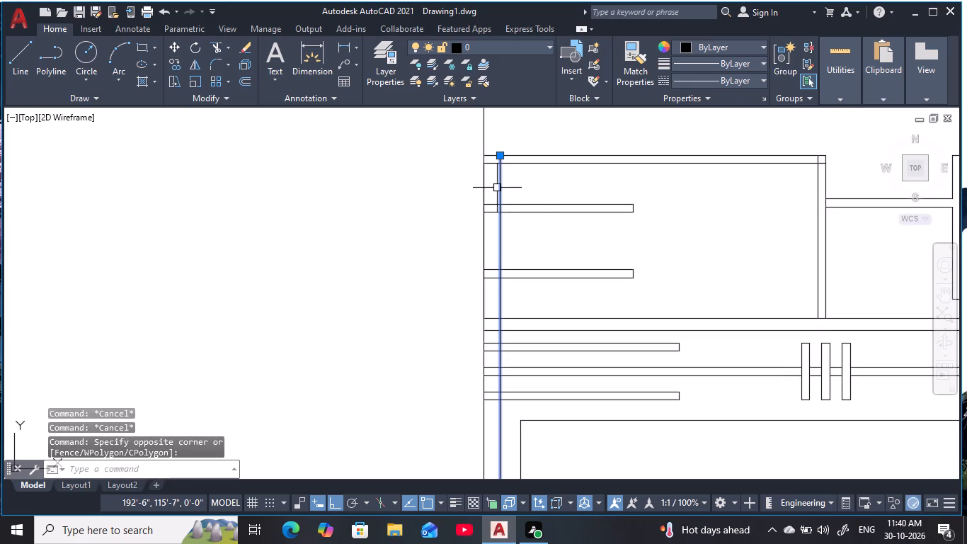
text(e)
key(space)
key(Escape)
Draw a 6" vertical line closing the right end of the cap strip on top of the tall left bay.
scroll(537, 203, down, 4)
scroll(513, 210, up, 1)
middle_drag(511, 212, 477, 259)
scroll(530, 193, up, 3)
key(Escape)
middle_drag(517, 202, 536, 220)
key(Escape)
text(l)
key(space)
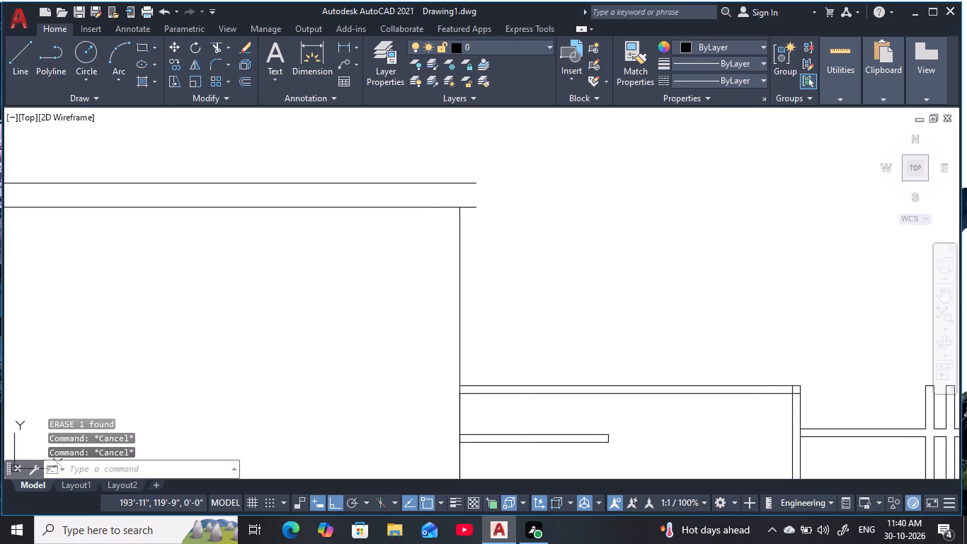
click(477, 186)
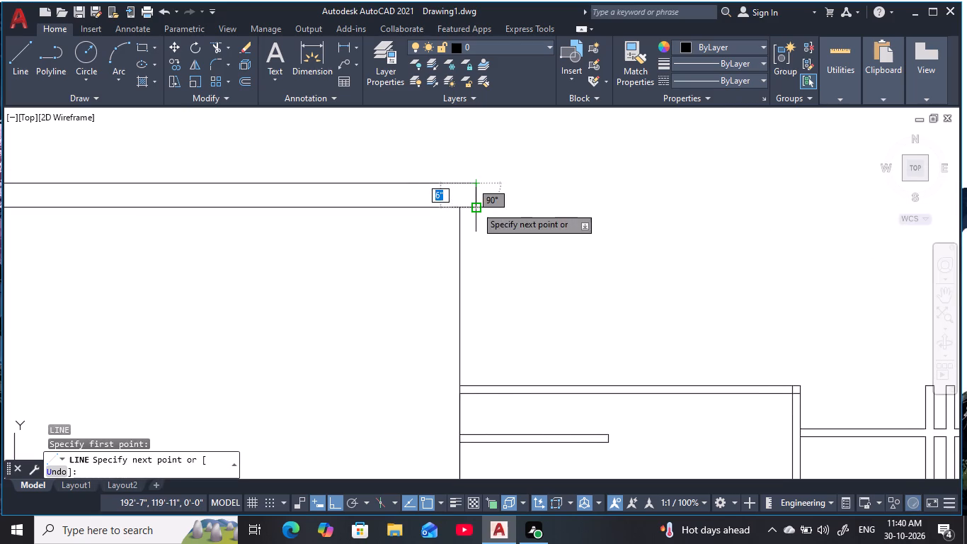
click(476, 206)
key(Escape)
key(Escape)
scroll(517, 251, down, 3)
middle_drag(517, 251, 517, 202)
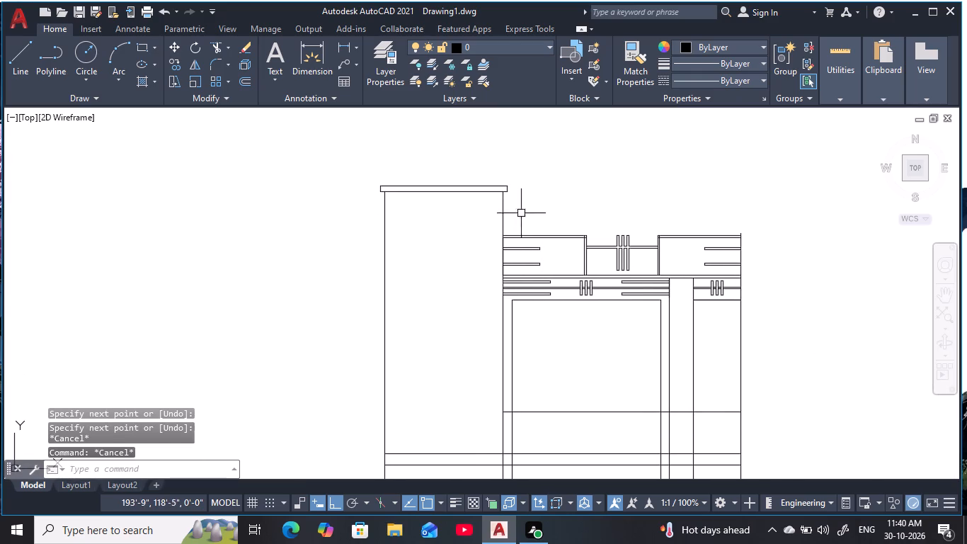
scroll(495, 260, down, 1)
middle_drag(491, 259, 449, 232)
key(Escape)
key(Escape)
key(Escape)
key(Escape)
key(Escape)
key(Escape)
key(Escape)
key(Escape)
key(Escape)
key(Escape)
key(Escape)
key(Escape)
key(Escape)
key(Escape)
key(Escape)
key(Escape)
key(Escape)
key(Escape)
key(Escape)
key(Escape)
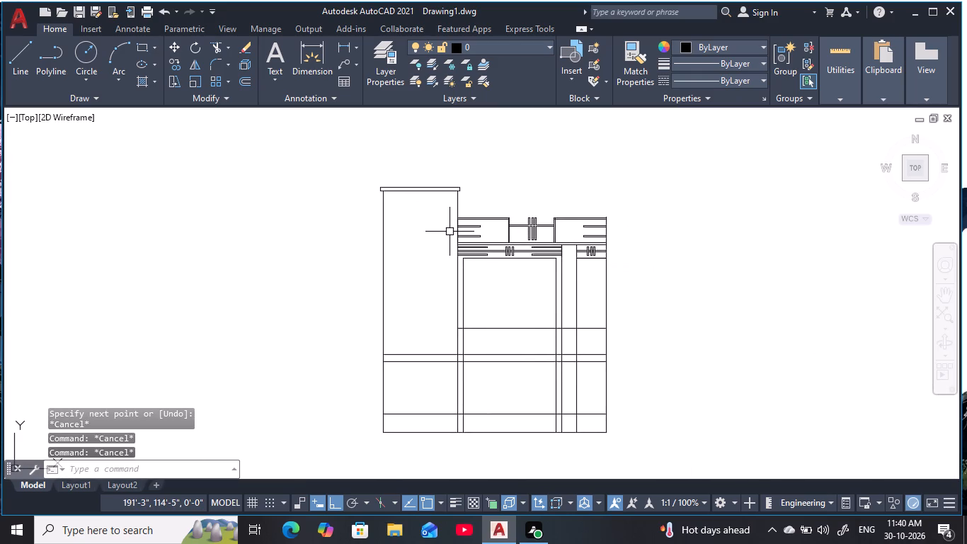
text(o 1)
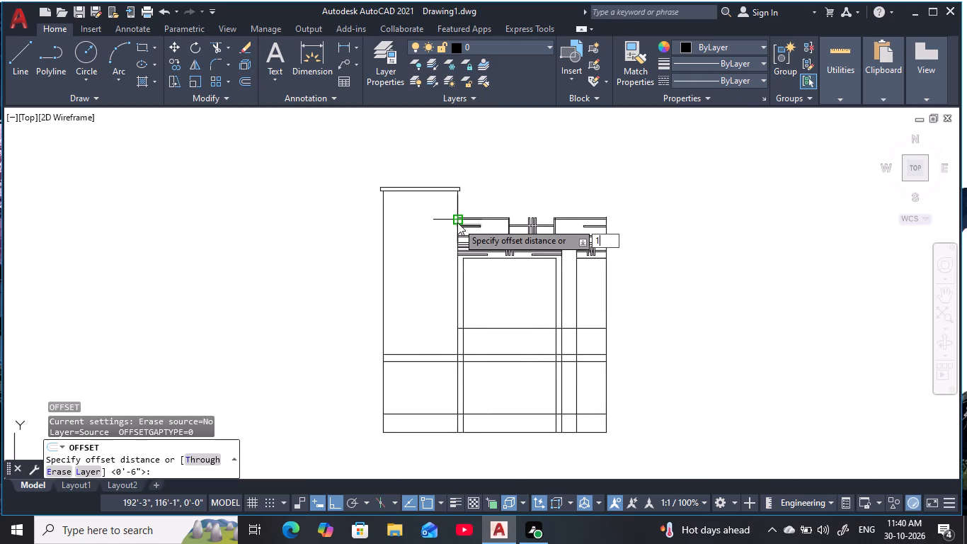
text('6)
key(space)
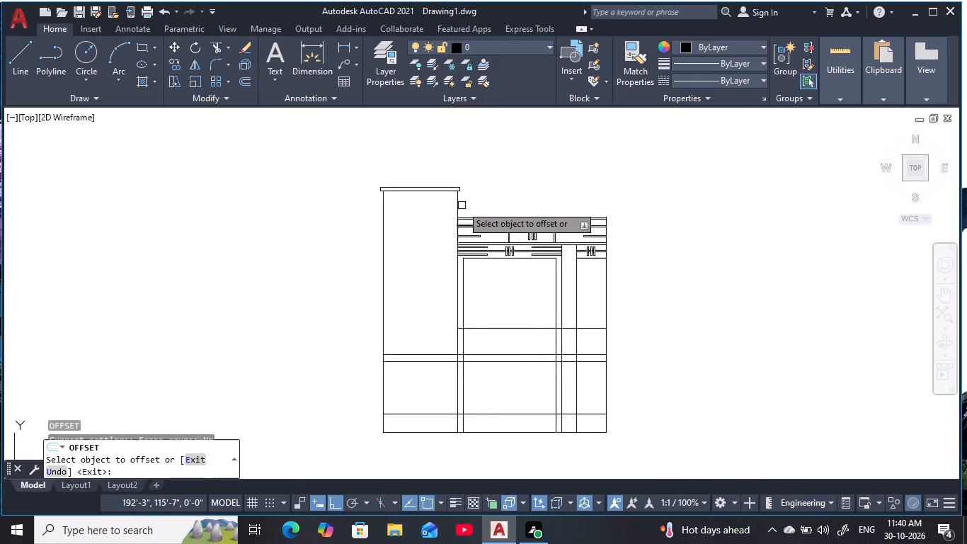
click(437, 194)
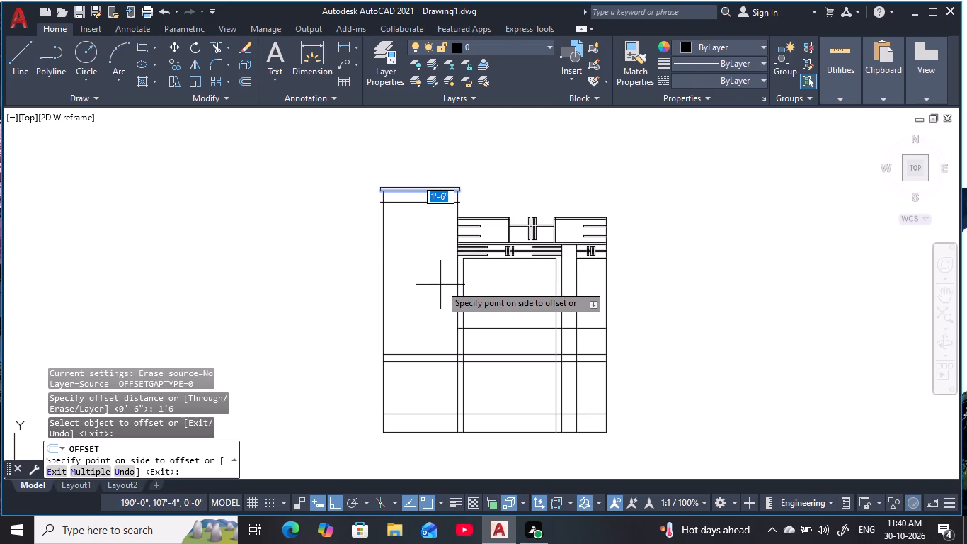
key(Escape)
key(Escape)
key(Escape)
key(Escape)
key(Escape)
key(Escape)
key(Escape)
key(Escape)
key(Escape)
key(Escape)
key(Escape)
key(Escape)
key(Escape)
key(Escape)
Offset the cap strip's lower line downward by 2'6" across the tall left bay.
text(o 2'6)
key(space)
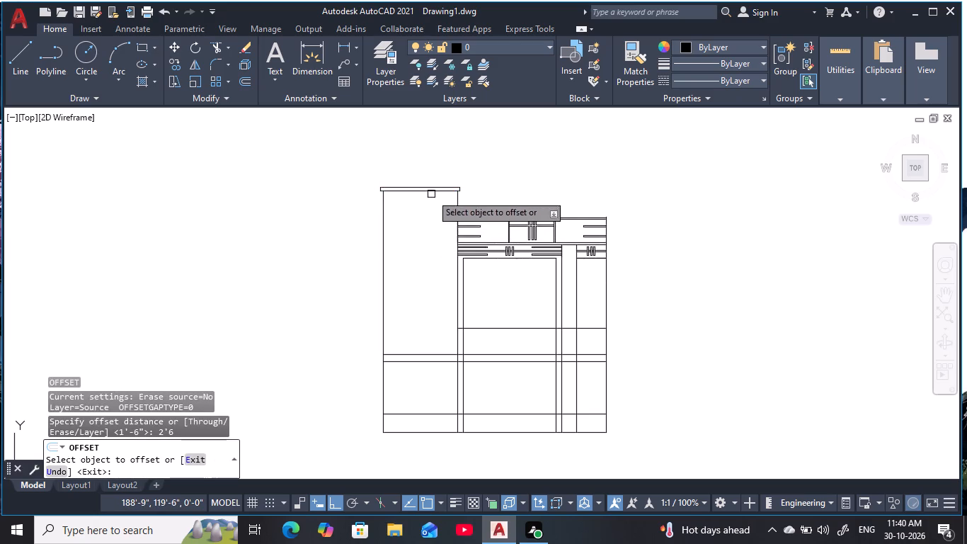
click(431, 194)
click(439, 280)
key(Escape)
key(Escape)
key(Escape)
middle_drag(441, 238, 439, 254)
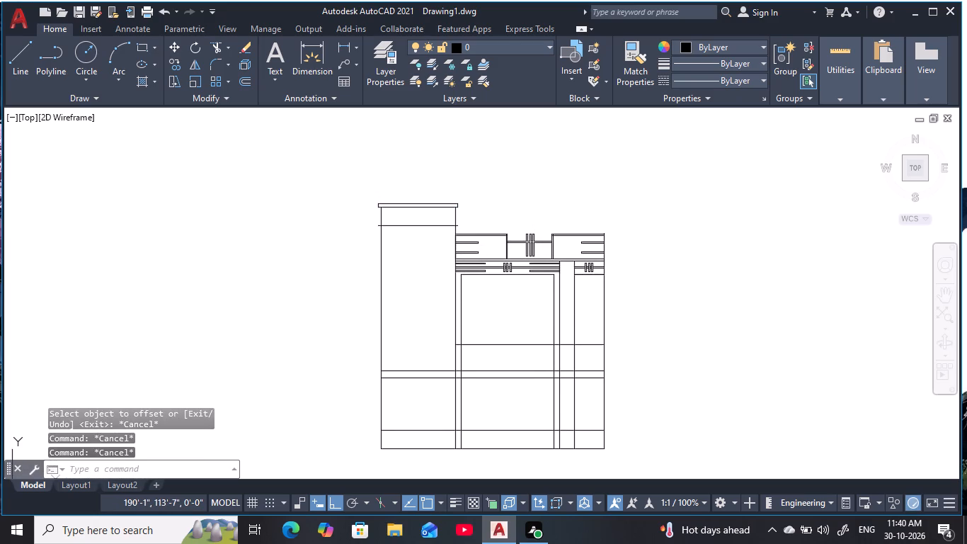
key(Escape)
key(Escape)
key(Escape)
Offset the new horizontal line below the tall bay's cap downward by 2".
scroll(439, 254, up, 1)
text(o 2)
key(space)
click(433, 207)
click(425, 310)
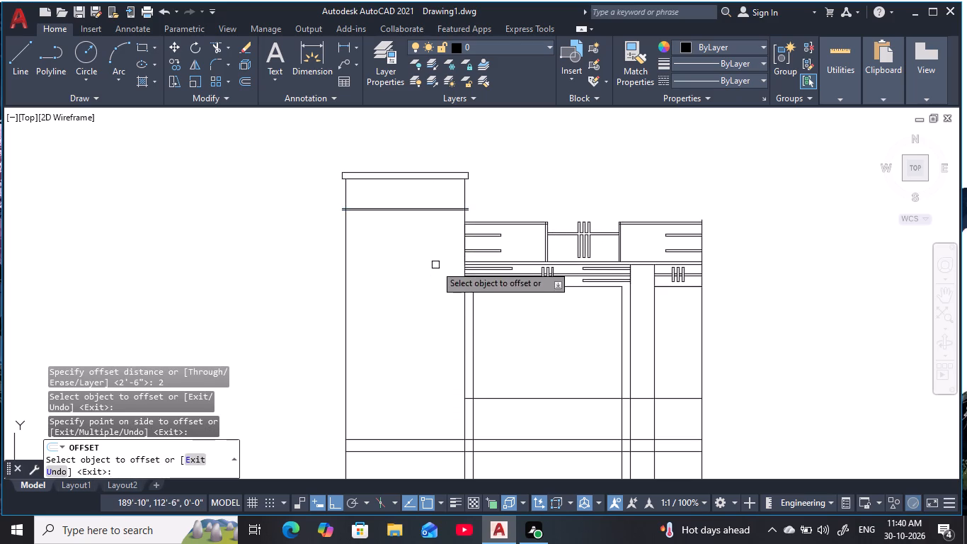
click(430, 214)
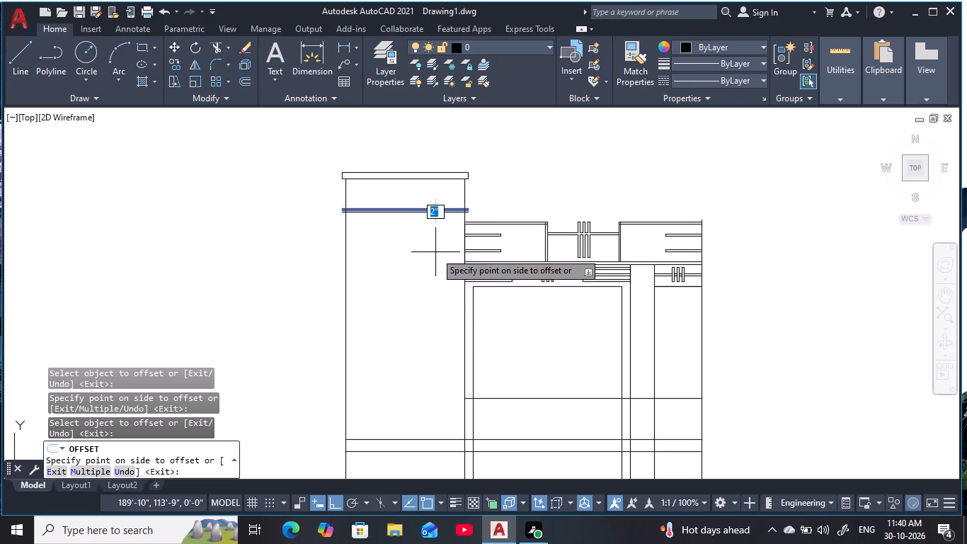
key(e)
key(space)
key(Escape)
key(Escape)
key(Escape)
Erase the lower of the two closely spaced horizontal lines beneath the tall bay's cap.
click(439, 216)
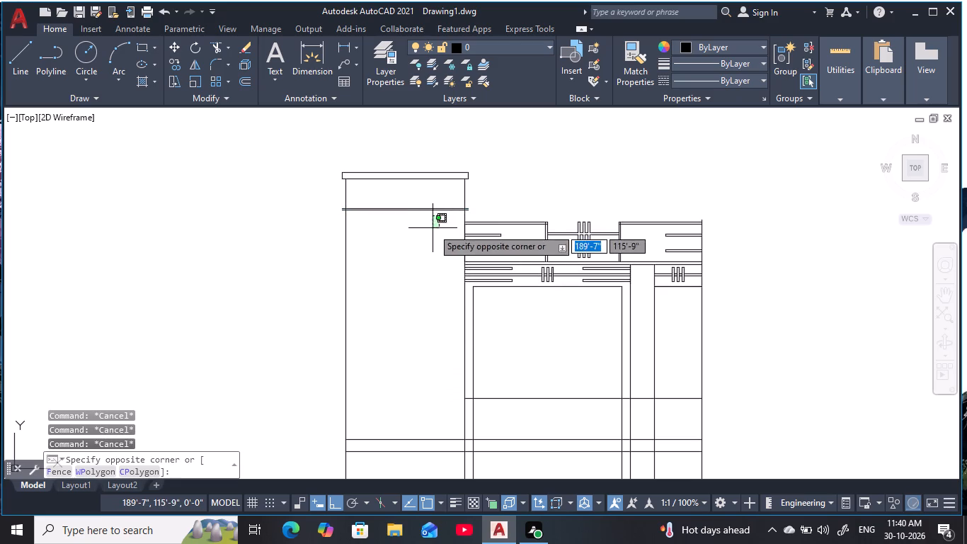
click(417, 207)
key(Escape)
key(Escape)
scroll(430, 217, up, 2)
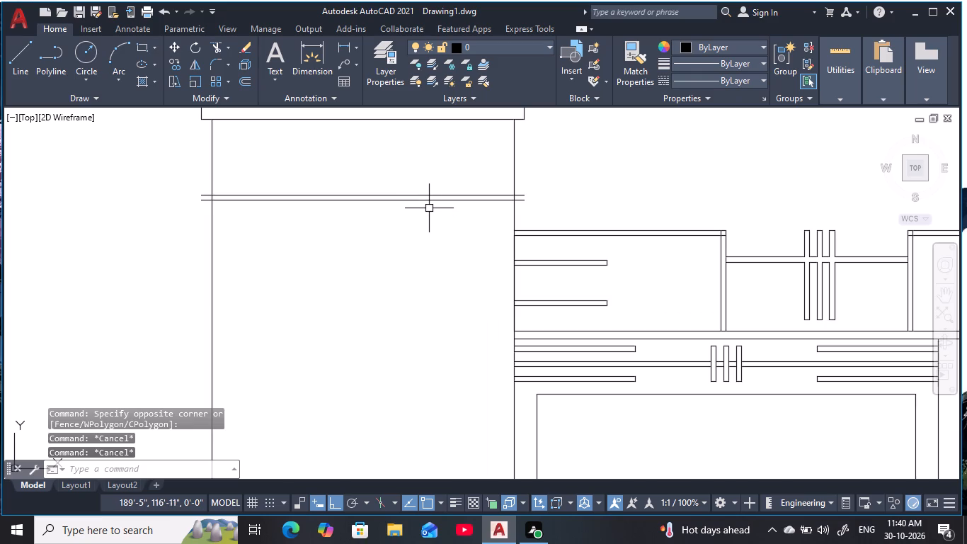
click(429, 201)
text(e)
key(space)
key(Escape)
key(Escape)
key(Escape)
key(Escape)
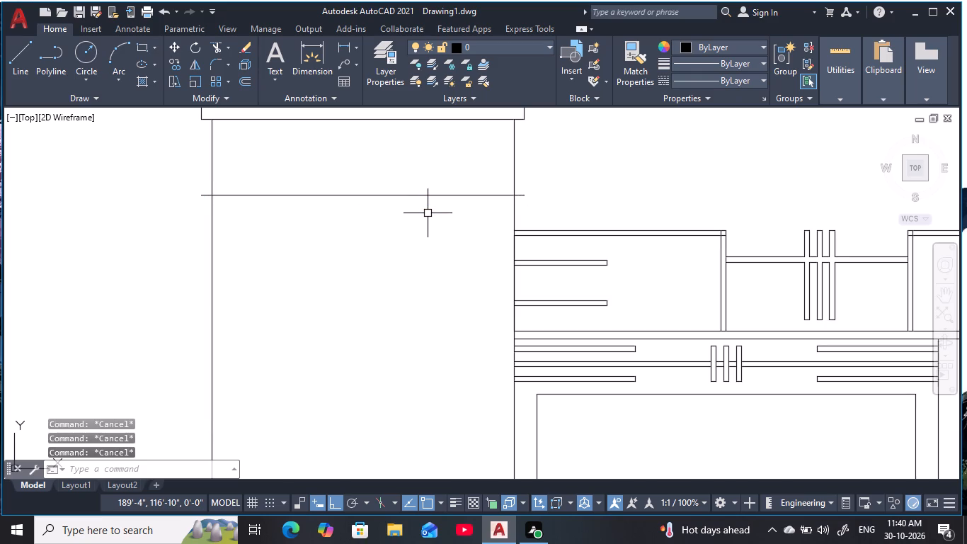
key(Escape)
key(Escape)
Trim the overhanging ends of the horizontal line below the cap at both sides of the tall left bay.
text(tr)
key(space)
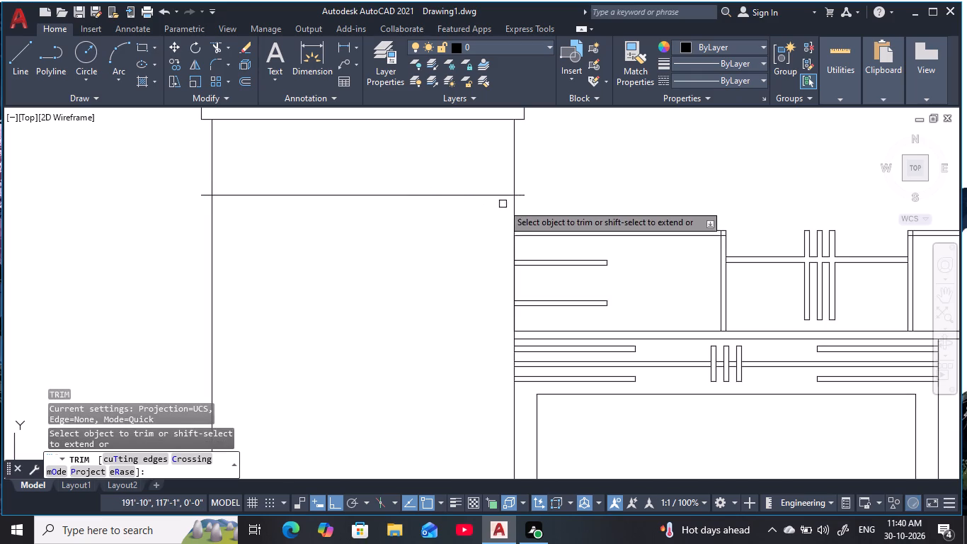
click(519, 197)
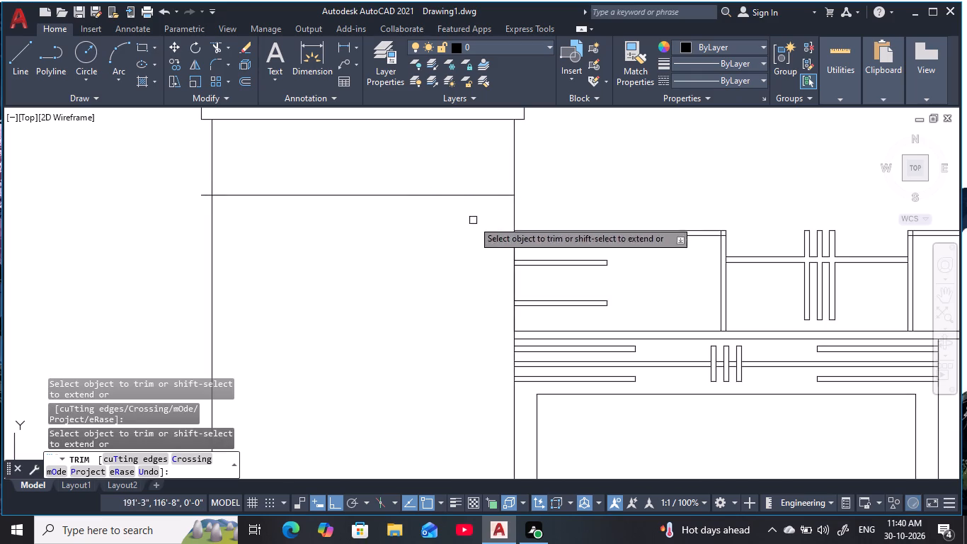
click(203, 195)
key(Escape)
key(Escape)
key(Escape)
key(Escape)
key(Escape)
key(Escape)
key(Escape)
key(Escape)
key(Escape)
key(Escape)
key(Escape)
key(Escape)
key(Escape)
key(Escape)
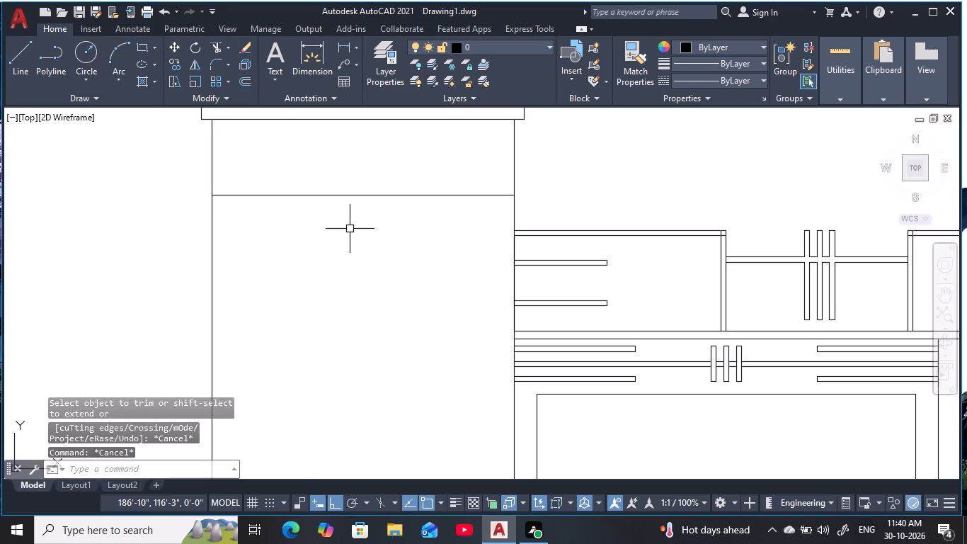
Offset the trimmed horizontal line below the tall bay's cap downward by 3".
text(o 3)
key(space)
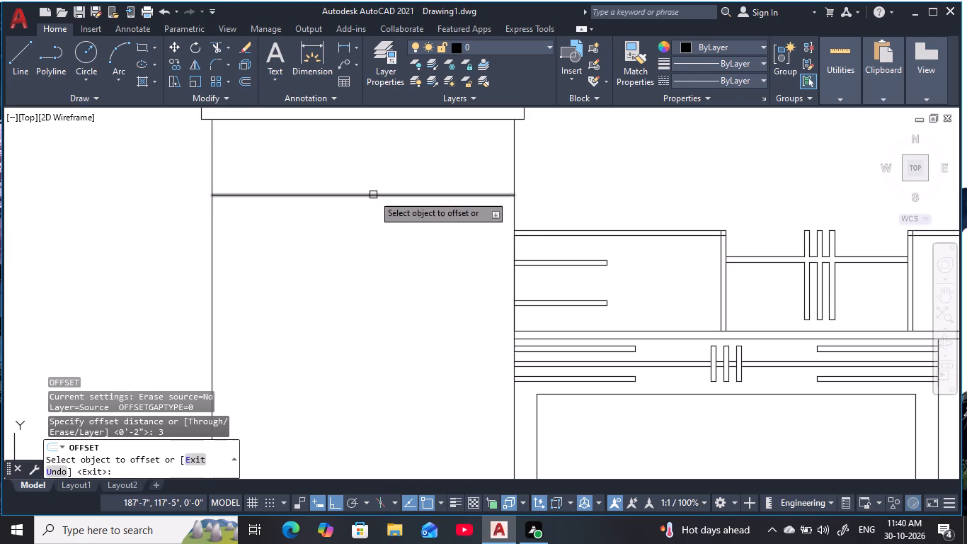
click(372, 195)
drag(371, 276, 371, 285)
scroll(384, 267, down, 2)
middle_drag(382, 268, 368, 268)
key(Escape)
key(Escape)
key(Escape)
key(Escape)
key(Escape)
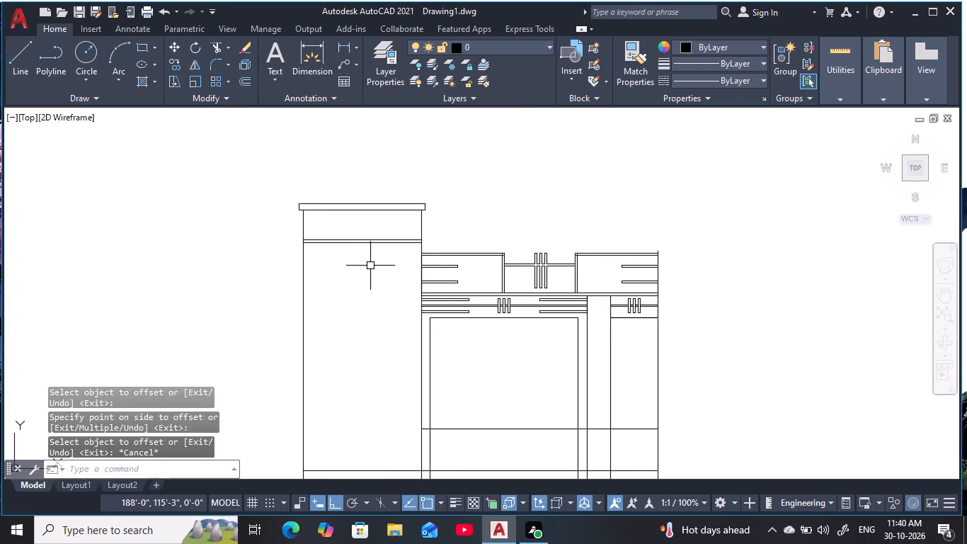
key(Escape)
key(Escape)
key(Escape)
key(Escape)
key(Escape)
Draw a vertical line down from the midpoint of the lower horizontal band line, ending slightly below the neighbouring opening's top edge.
middle_drag(370, 266, 377, 250)
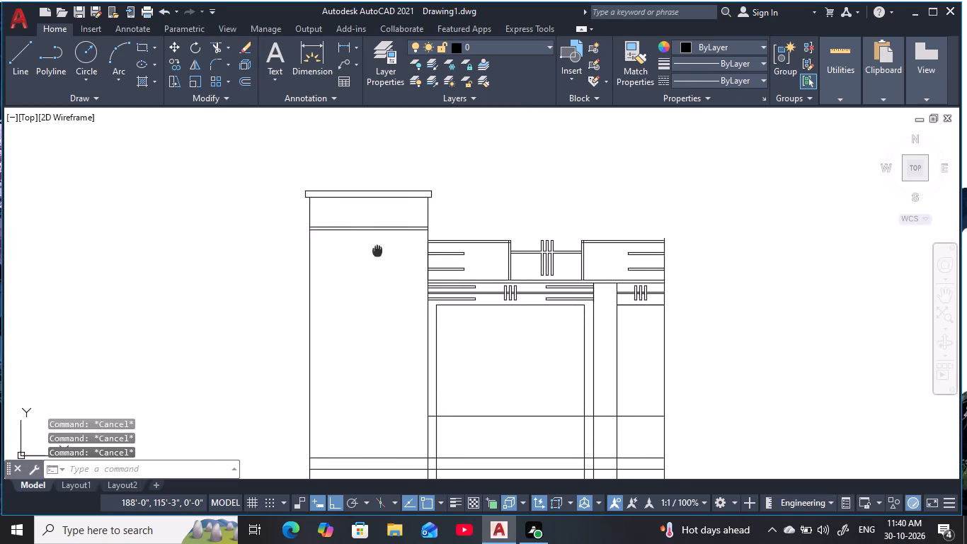
middle_drag(377, 250, 393, 206)
key(Escape)
key(Escape)
key(Escape)
key(Escape)
key(Escape)
key(Escape)
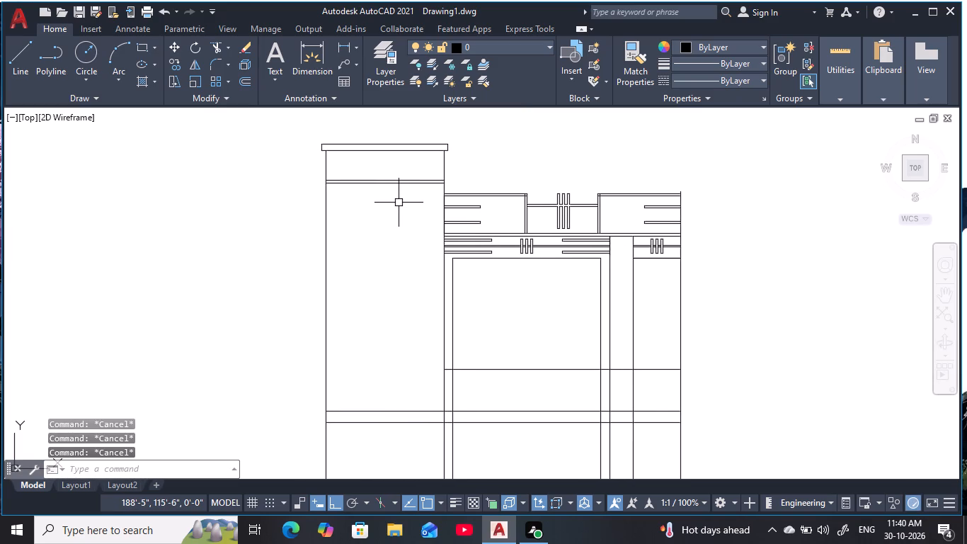
text(l)
key(space)
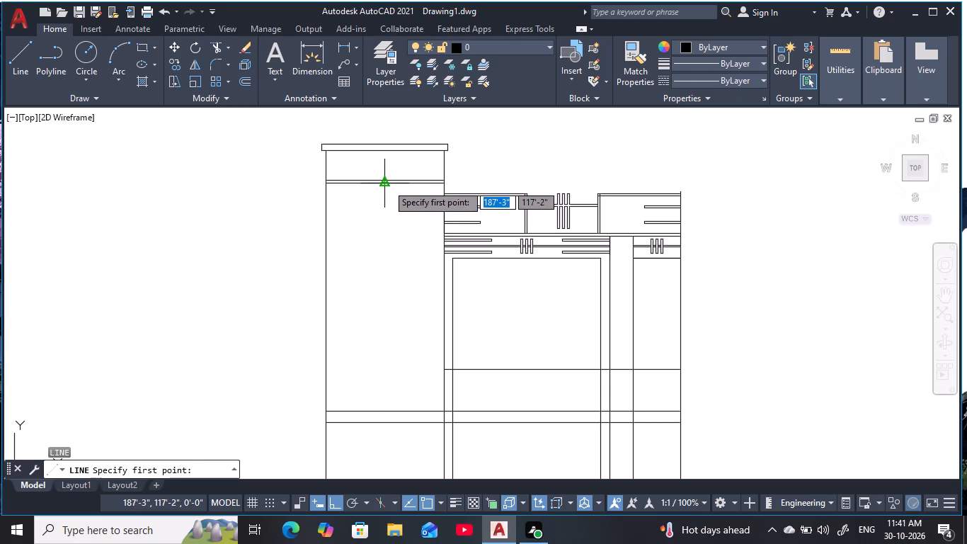
click(387, 184)
click(391, 279)
key(Escape)
key(Escape)
key(Escape)
key(Escape)
key(Escape)
key(Escape)
key(Escape)
key(Escape)
key(Escape)
key(Escape)
key(Escape)
key(Escape)
key(Escape)
key(Escape)
key(Escape)
key(Escape)
key(Escape)
key(Escape)
key(Escape)
key(Escape)
key(Escape)
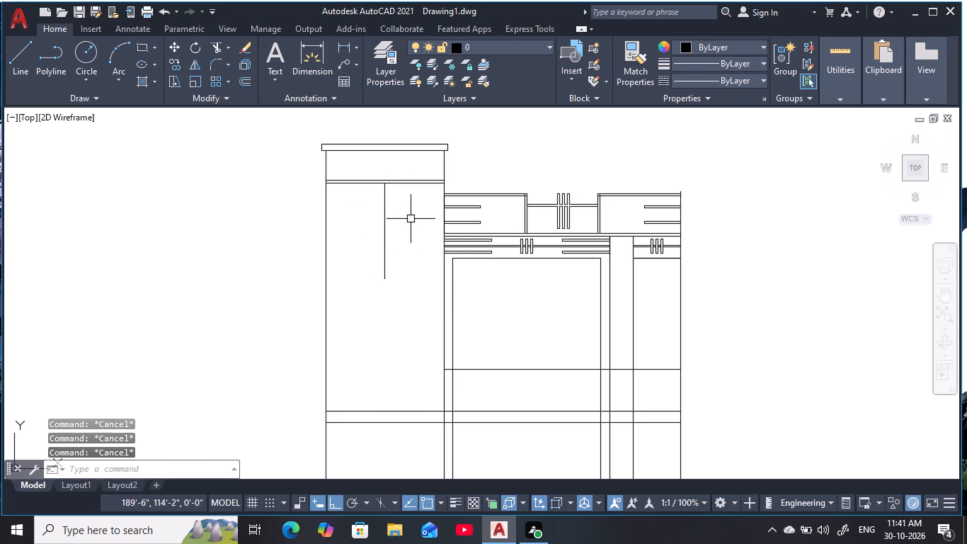
Offset the tall bay's vertical centre line 3' to each side.
key(o)
key(space)
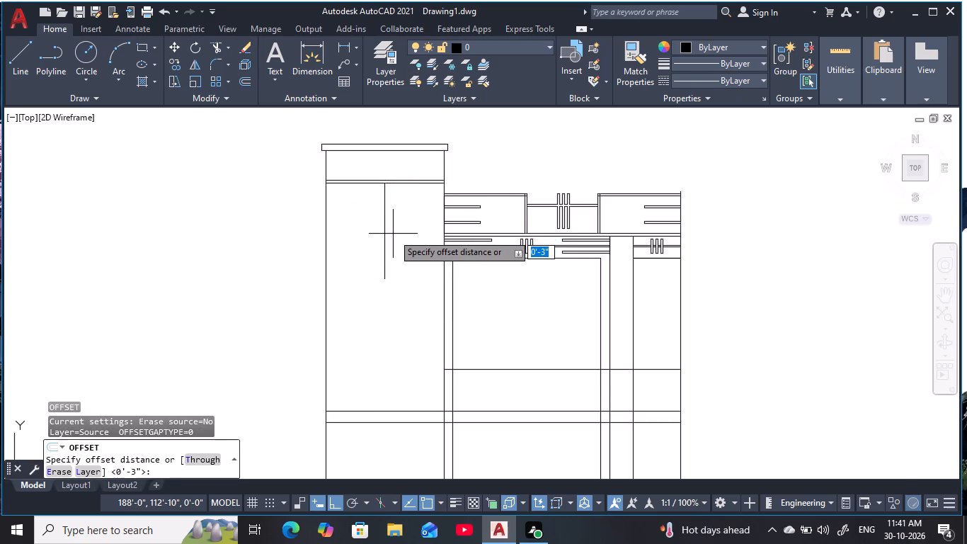
key(3)
text(')
key(space)
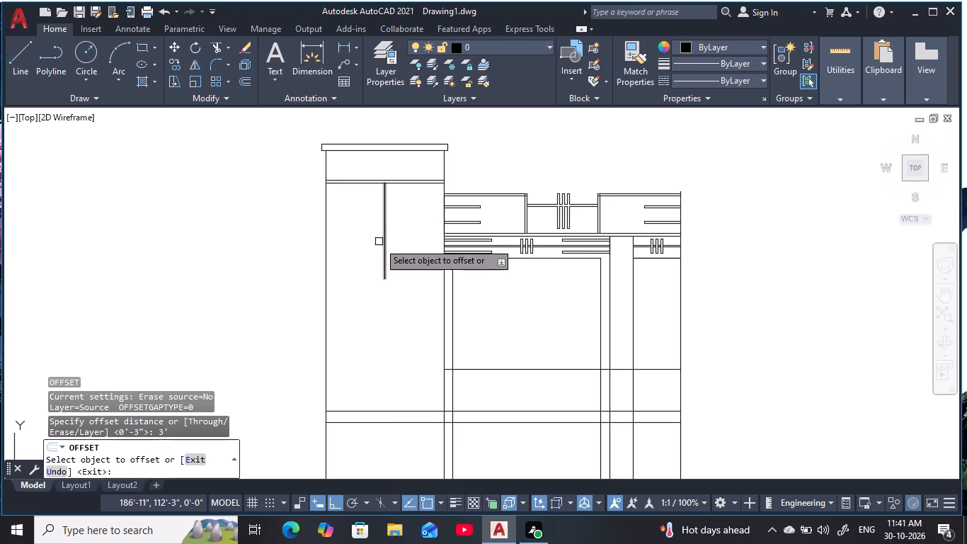
click(382, 254)
key(Escape)
key(Escape)
key(Escape)
key(Escape)
key(Escape)
key(Escape)
key(Escape)
key(Escape)
key(Escape)
key(Escape)
key(Escape)
key(Escape)
key(Escape)
key(Escape)
key(Escape)
key(Escape)
key(Escape)
key(Escape)
key(Escape)
key(Escape)
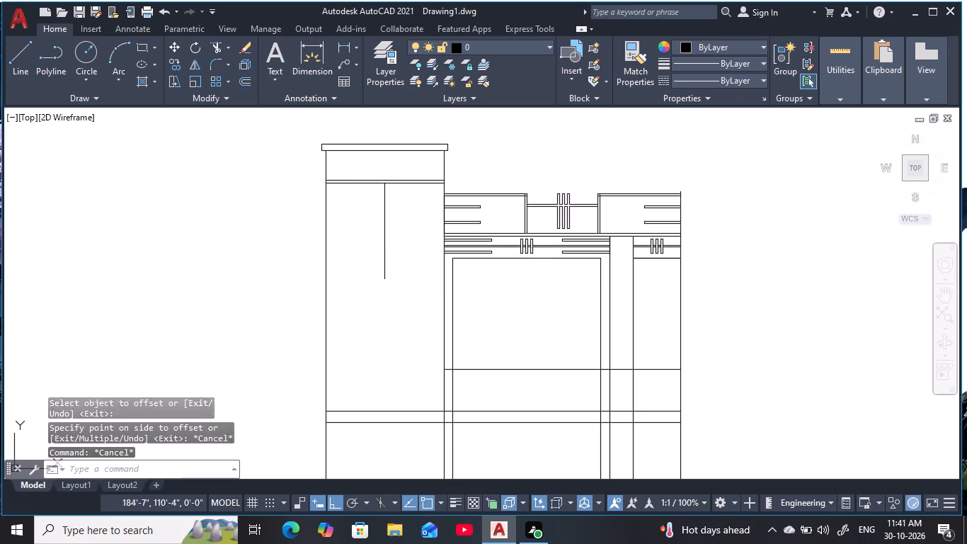
key(space)
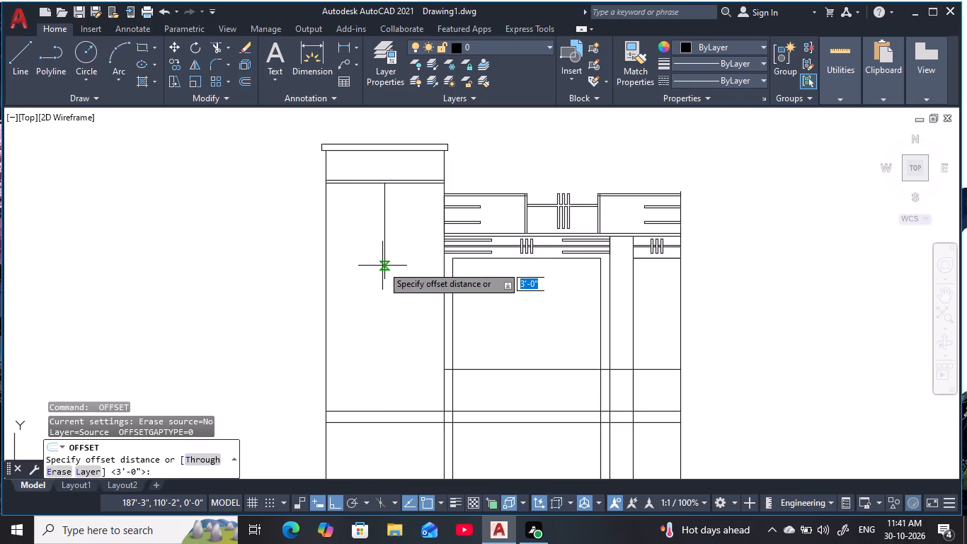
key(space)
click(382, 266)
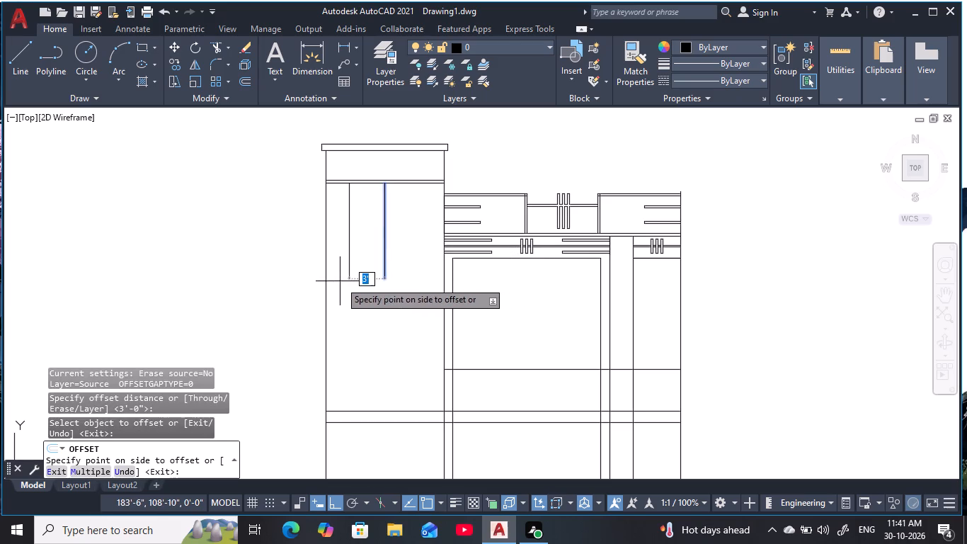
click(340, 281)
click(385, 269)
click(430, 266)
key(Escape)
key(Escape)
key(Escape)
key(Escape)
key(Escape)
key(Escape)
key(Escape)
key(Escape)
key(Escape)
key(Escape)
key(Escape)
key(Escape)
key(Escape)
key(Escape)
key(Escape)
key(Escape)
key(Escape)
key(Escape)
key(Escape)
key(Escape)
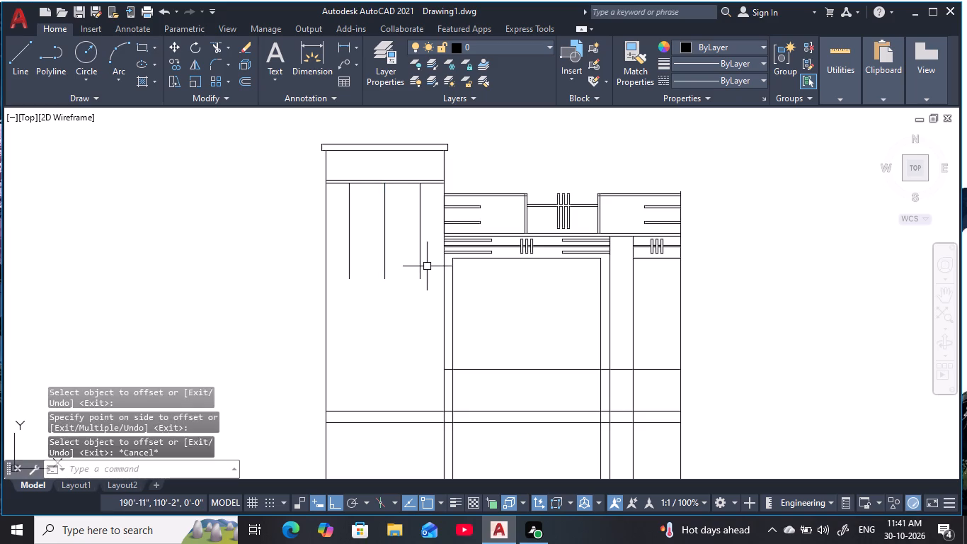
Offset both outer vertical lines in the tall bay 3" inward toward the centre line.
key(o)
key(space)
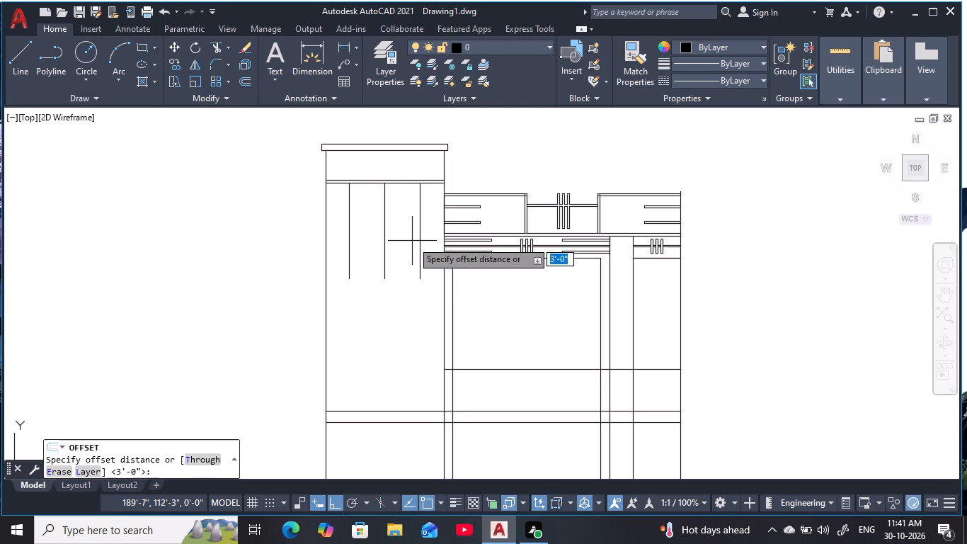
text(3)
key(space)
click(349, 253)
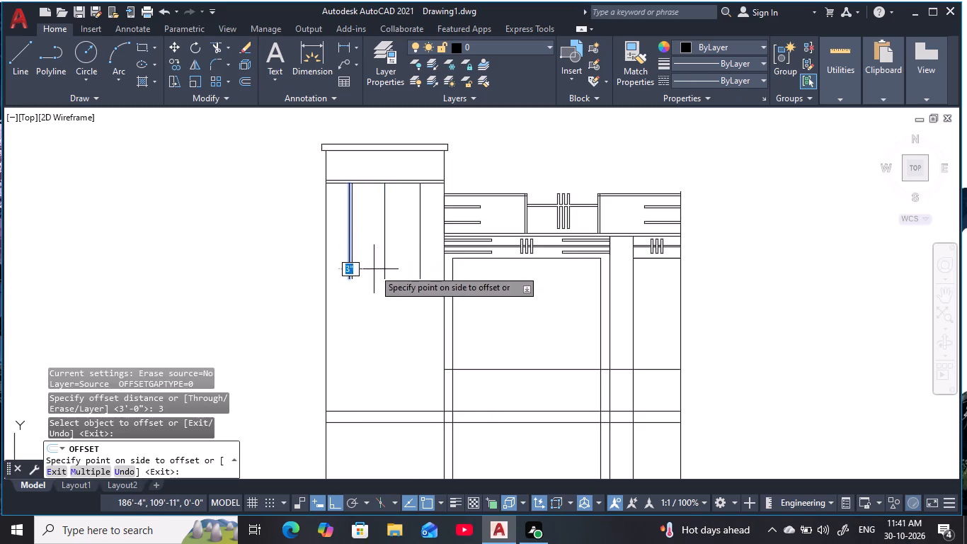
click(374, 269)
click(419, 251)
click(391, 260)
key(Escape)
key(Escape)
key(Escape)
key(Escape)
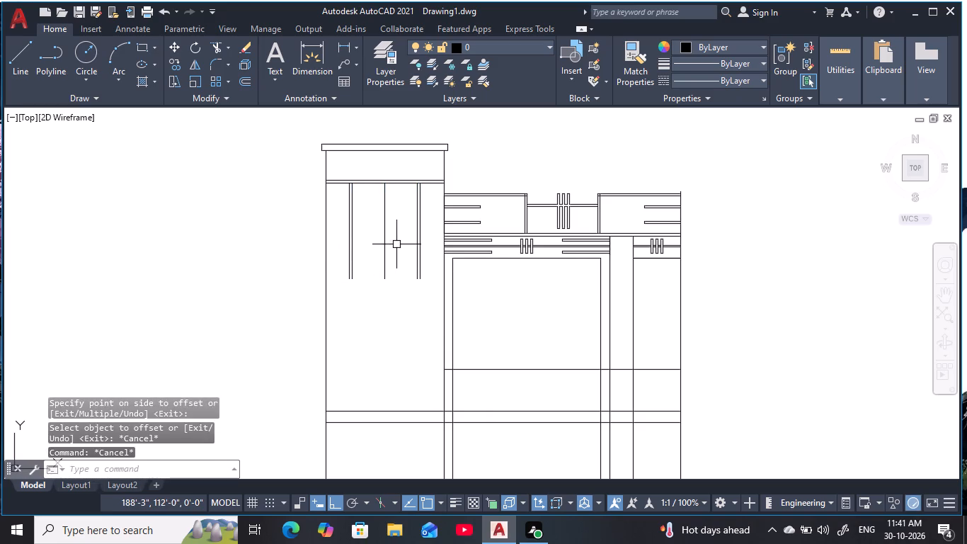
Erase the vertical centre line between the two line pairs in the tall left bay.
click(396, 244)
click(378, 231)
double_click(397, 254)
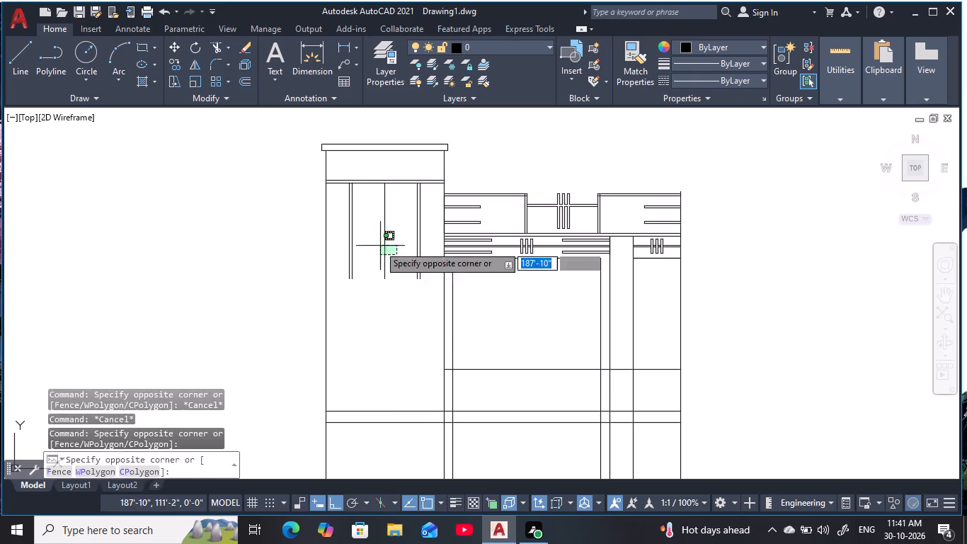
click(374, 242)
text(e)
key(space)
key(Escape)
key(Escape)
key(Escape)
key(Escape)
key(Escape)
key(Escape)
key(Escape)
key(Escape)
key(Escape)
key(Escape)
key(Escape)
key(Escape)
key(Escape)
key(Escape)
key(Escape)
key(Escape)
key(Escape)
key(Escape)
key(Escape)
key(Escape)
key(Escape)
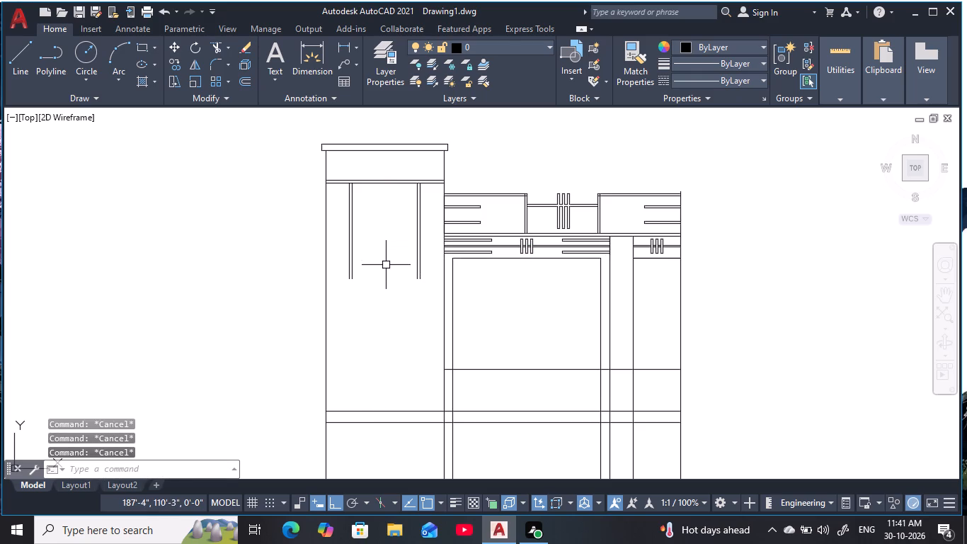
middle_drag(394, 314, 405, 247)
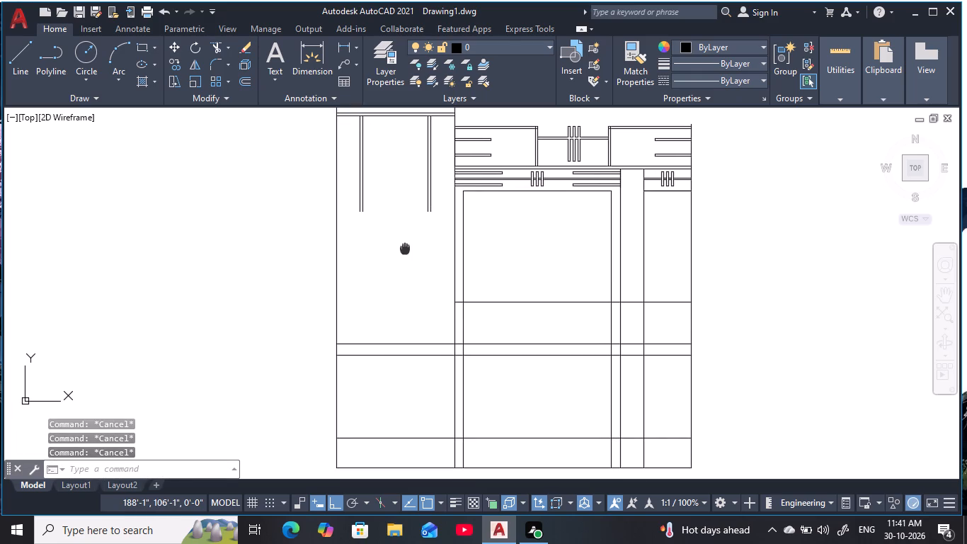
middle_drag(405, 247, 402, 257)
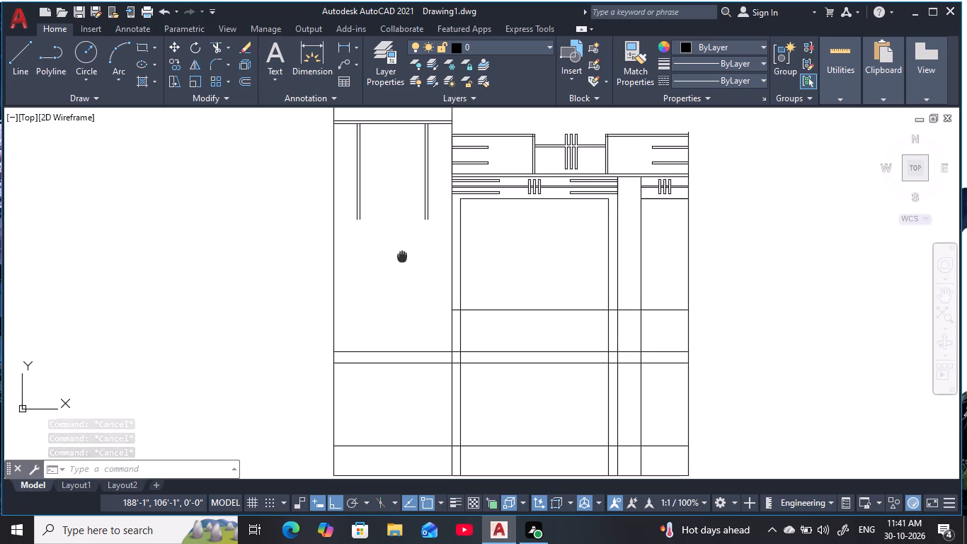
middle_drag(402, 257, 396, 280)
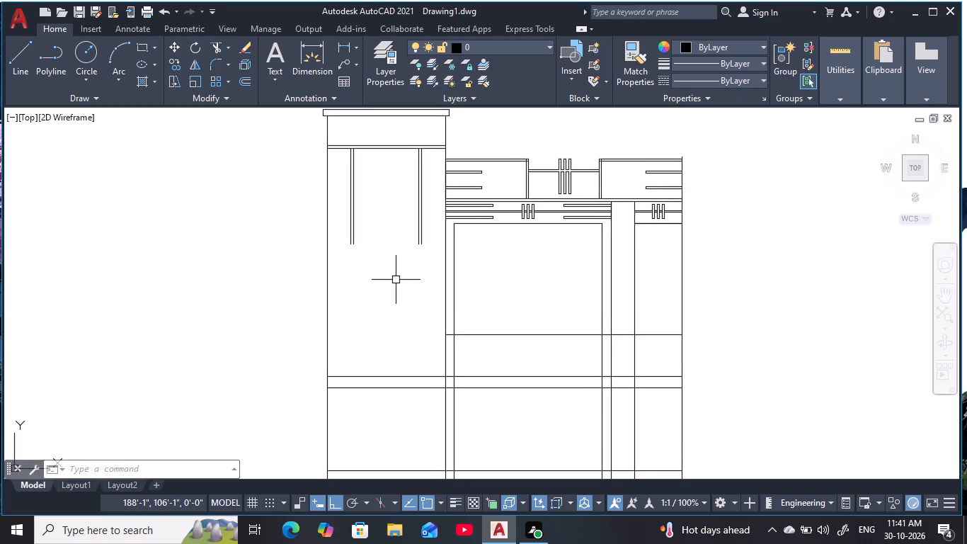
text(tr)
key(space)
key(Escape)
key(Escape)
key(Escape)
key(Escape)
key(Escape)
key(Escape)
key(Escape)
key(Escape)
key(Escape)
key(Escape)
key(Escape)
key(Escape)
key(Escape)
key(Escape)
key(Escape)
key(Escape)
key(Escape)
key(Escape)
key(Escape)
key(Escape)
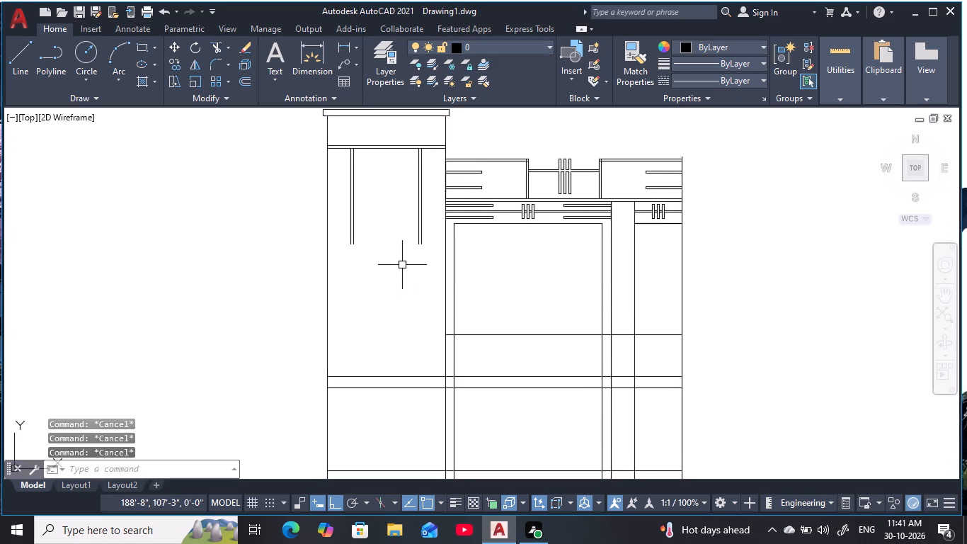
Draw a 10' horizontal line across the tall left bay, level with the line above the neighbouring bay's decorative band.
text(l)
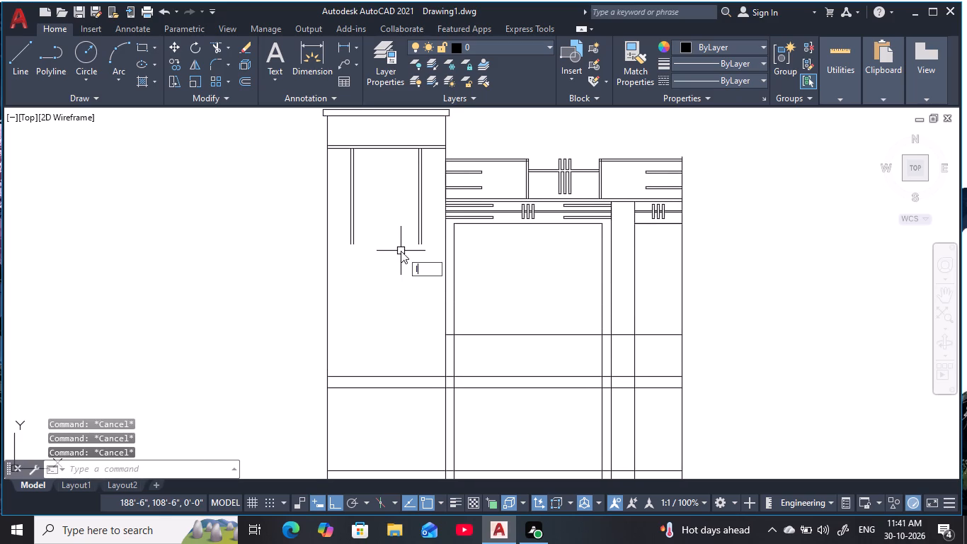
key(space)
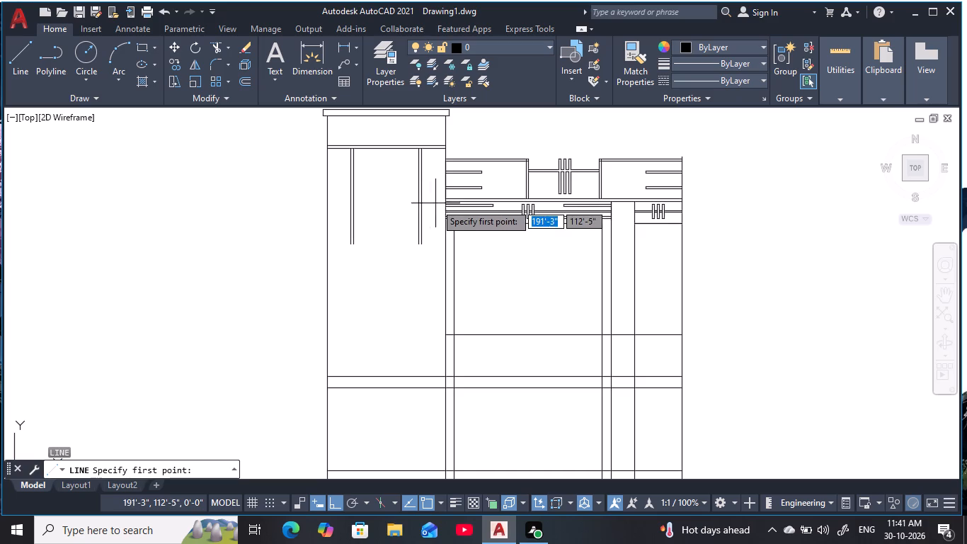
click(450, 199)
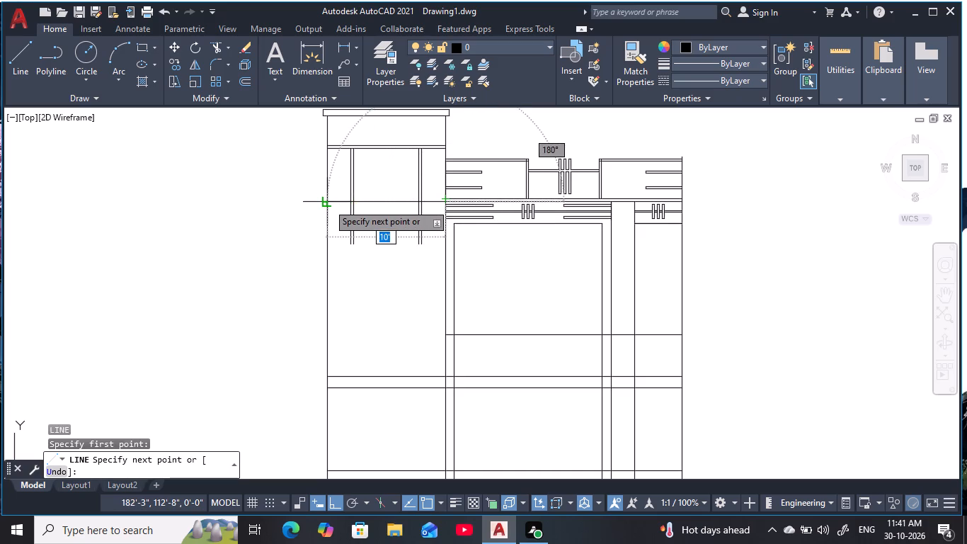
click(326, 203)
key(Escape)
key(Escape)
key(Escape)
key(Escape)
key(Escape)
key(Escape)
key(Escape)
key(Escape)
key(Escape)
key(Escape)
key(Escape)
key(Escape)
key(Escape)
key(Escape)
key(Escape)
key(Escape)
key(Escape)
key(Escape)
key(Escape)
key(Escape)
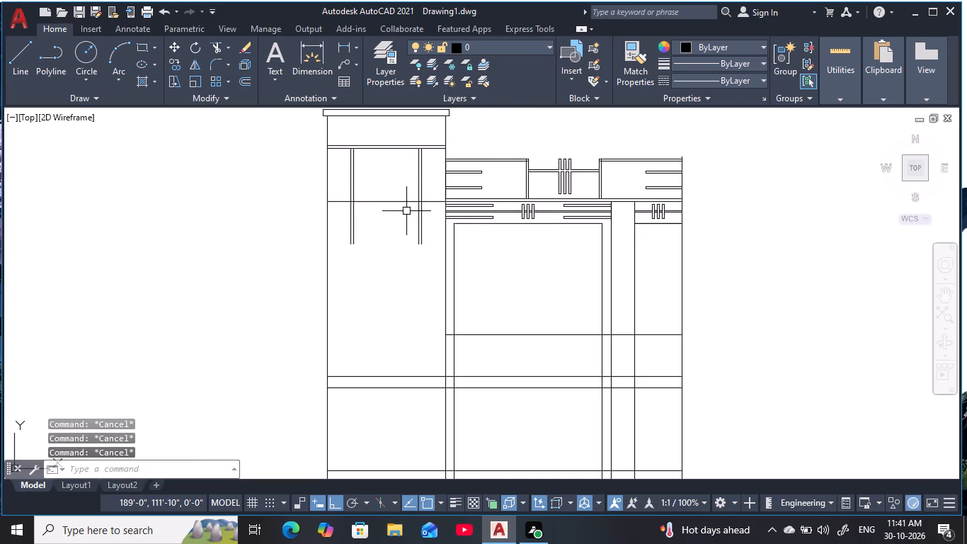
Trim both vertical line pairs in the tall bay below the new horizontal line.
text(tr)
key(space)
drag(427, 225, 428, 228)
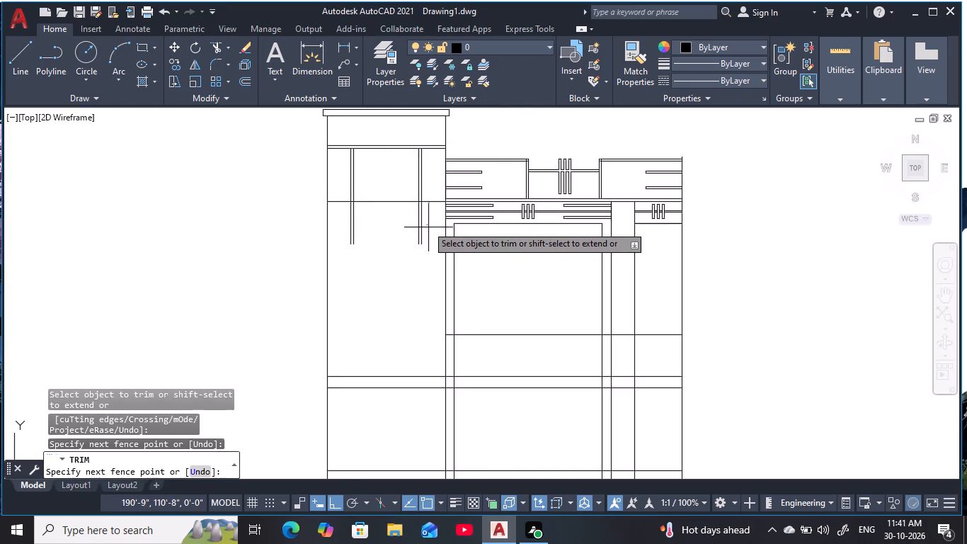
drag(428, 228, 341, 227)
key(Escape)
key(Escape)
key(Escape)
key(Escape)
key(Escape)
key(Escape)
key(Escape)
key(Escape)
key(Escape)
key(Escape)
key(Escape)
key(Escape)
key(Escape)
key(Escape)
key(Escape)
key(Escape)
key(Escape)
key(Escape)
key(Escape)
key(Escape)
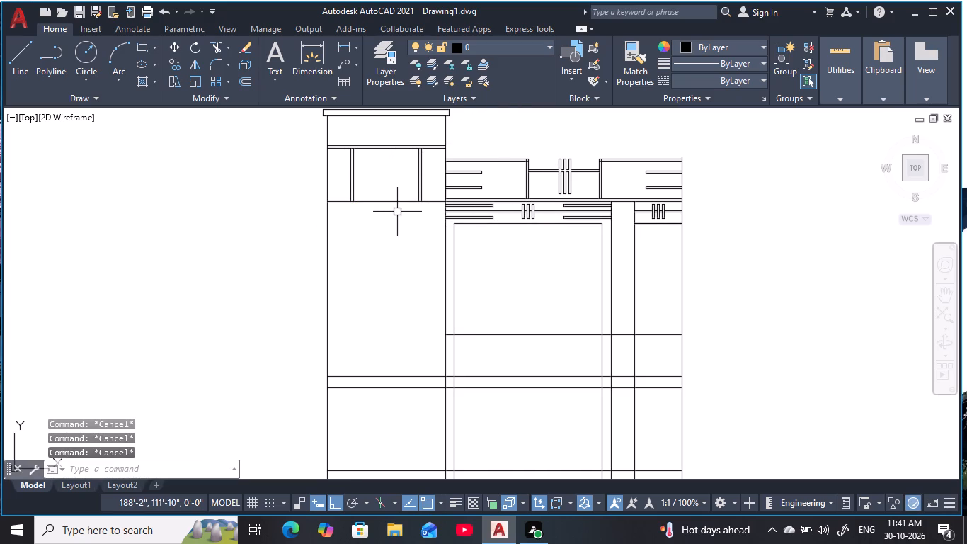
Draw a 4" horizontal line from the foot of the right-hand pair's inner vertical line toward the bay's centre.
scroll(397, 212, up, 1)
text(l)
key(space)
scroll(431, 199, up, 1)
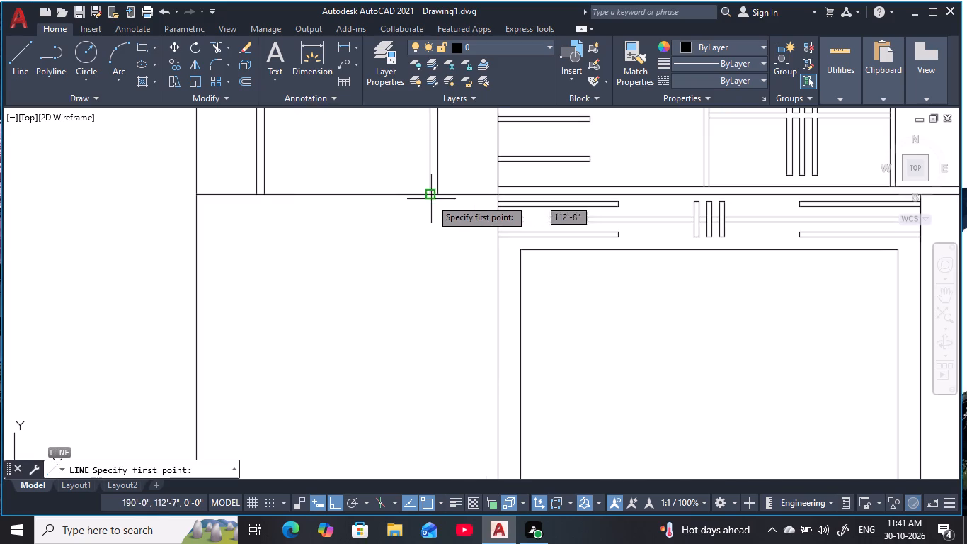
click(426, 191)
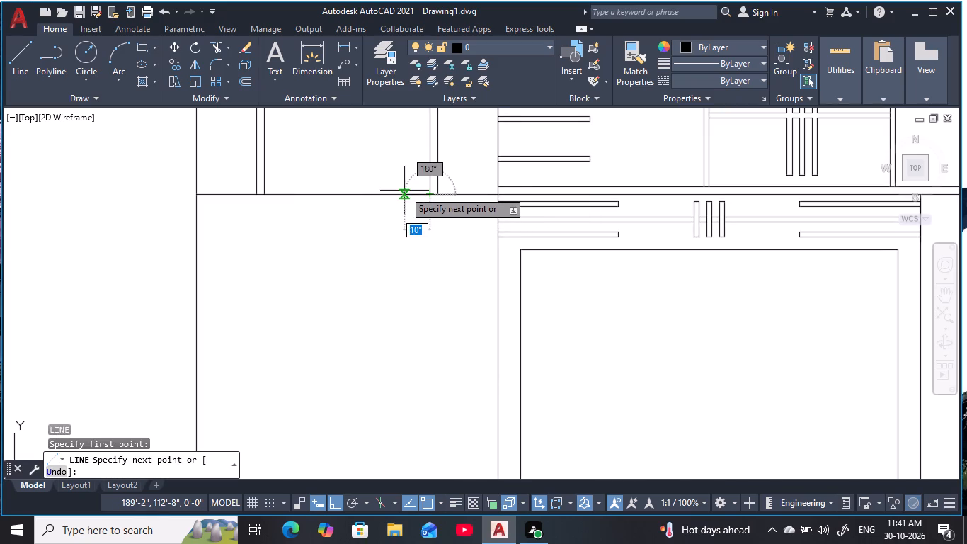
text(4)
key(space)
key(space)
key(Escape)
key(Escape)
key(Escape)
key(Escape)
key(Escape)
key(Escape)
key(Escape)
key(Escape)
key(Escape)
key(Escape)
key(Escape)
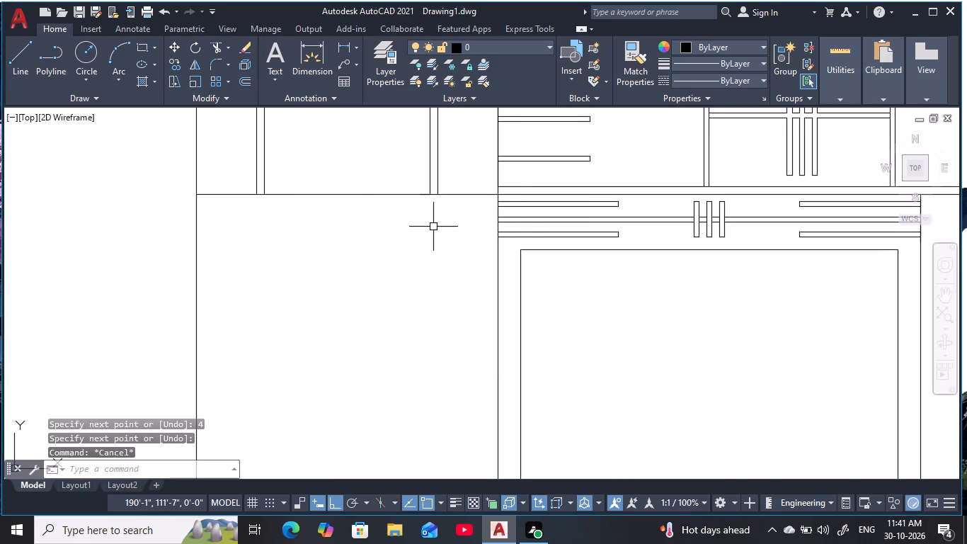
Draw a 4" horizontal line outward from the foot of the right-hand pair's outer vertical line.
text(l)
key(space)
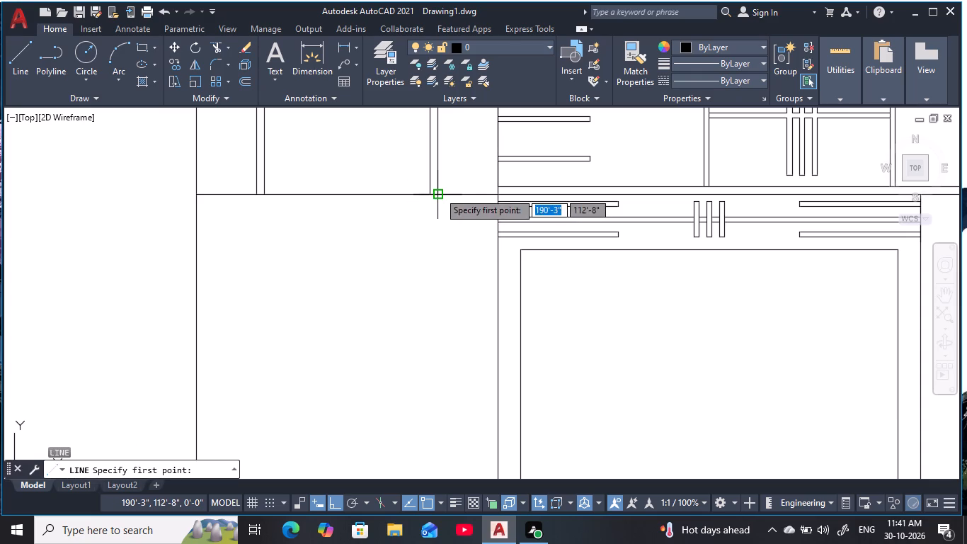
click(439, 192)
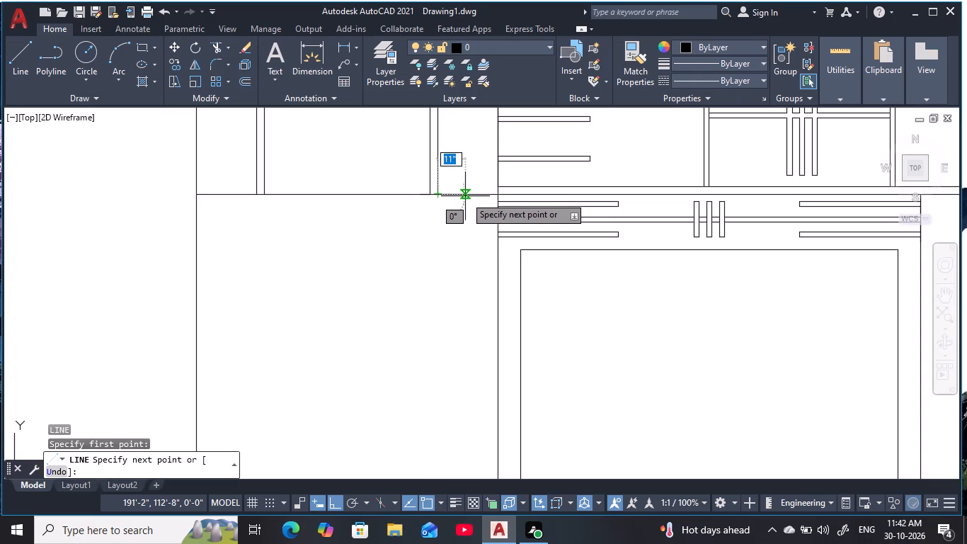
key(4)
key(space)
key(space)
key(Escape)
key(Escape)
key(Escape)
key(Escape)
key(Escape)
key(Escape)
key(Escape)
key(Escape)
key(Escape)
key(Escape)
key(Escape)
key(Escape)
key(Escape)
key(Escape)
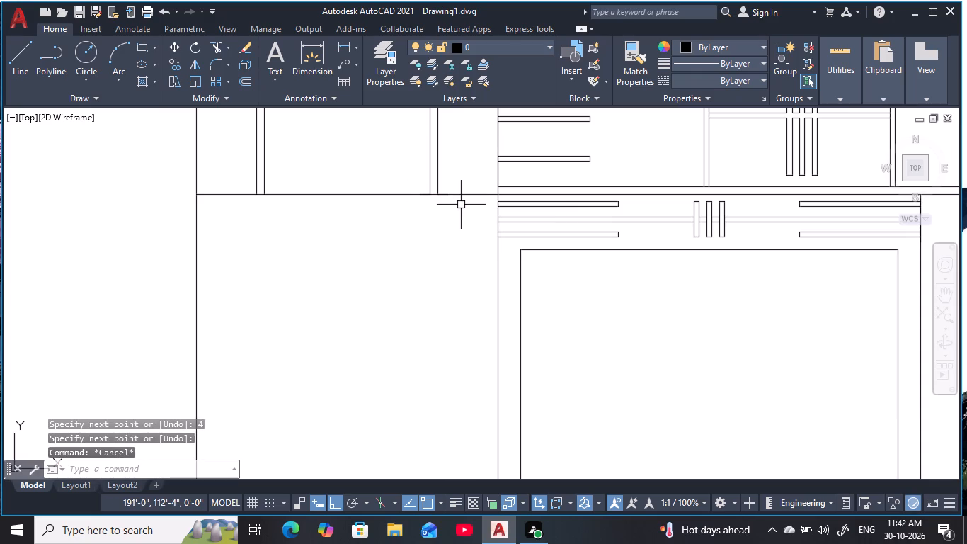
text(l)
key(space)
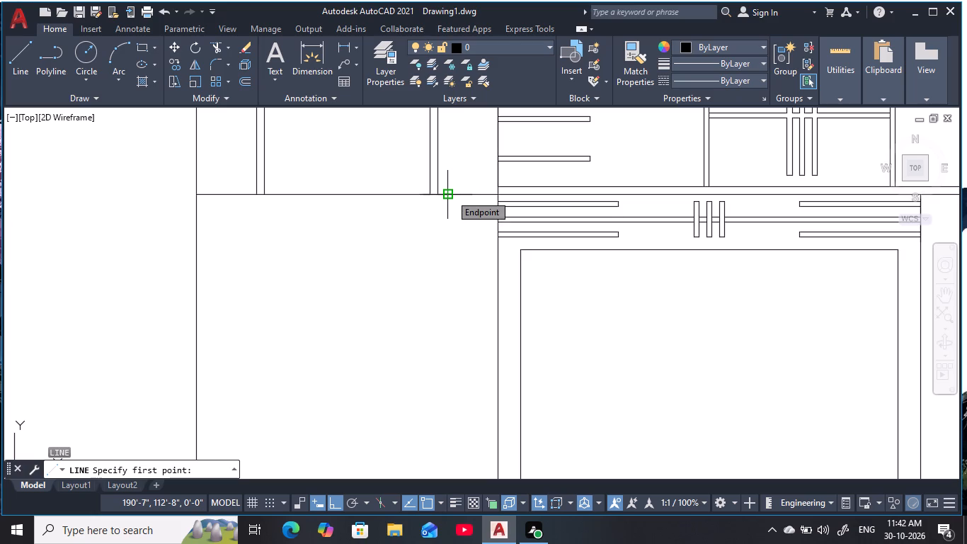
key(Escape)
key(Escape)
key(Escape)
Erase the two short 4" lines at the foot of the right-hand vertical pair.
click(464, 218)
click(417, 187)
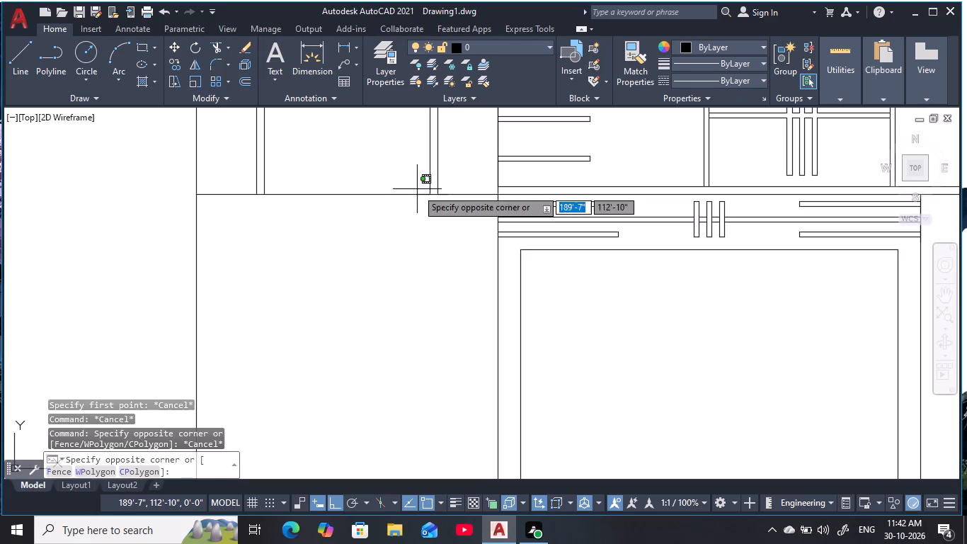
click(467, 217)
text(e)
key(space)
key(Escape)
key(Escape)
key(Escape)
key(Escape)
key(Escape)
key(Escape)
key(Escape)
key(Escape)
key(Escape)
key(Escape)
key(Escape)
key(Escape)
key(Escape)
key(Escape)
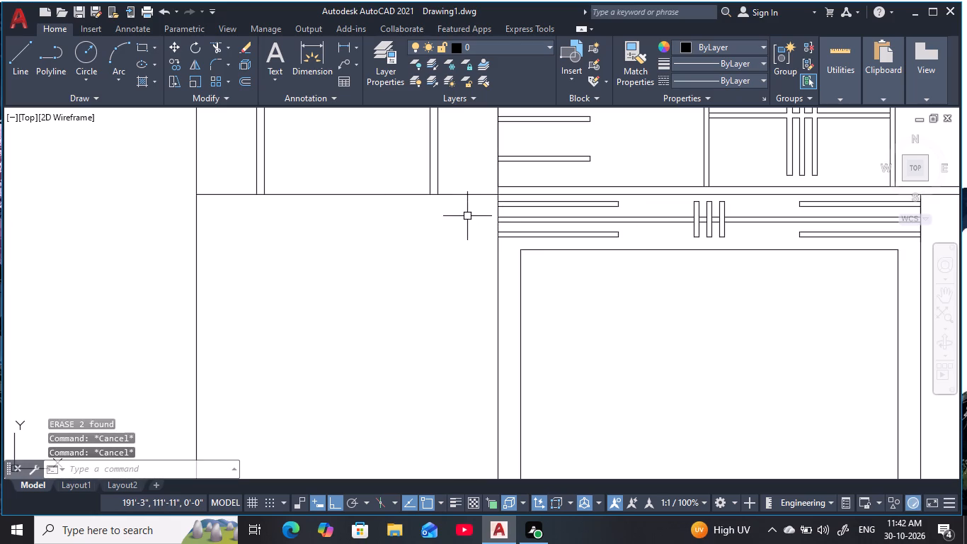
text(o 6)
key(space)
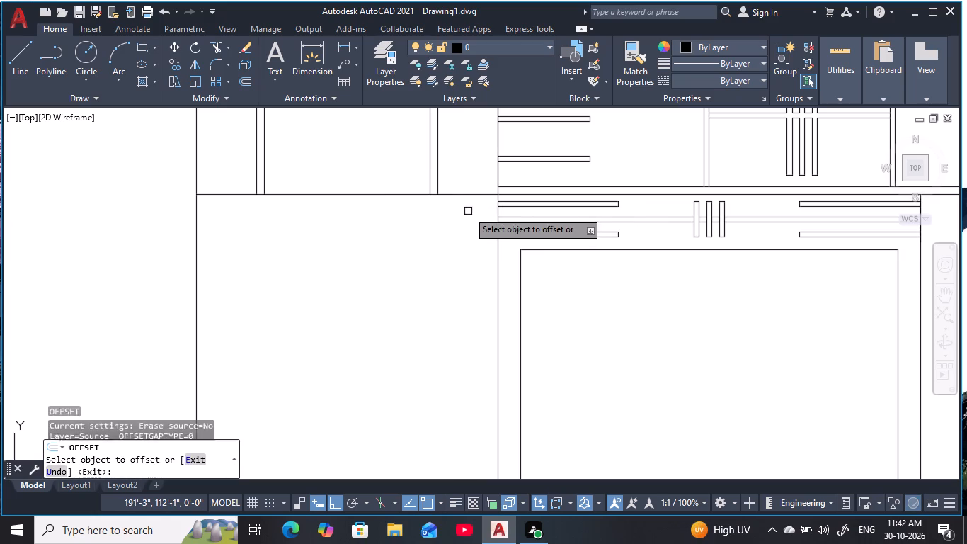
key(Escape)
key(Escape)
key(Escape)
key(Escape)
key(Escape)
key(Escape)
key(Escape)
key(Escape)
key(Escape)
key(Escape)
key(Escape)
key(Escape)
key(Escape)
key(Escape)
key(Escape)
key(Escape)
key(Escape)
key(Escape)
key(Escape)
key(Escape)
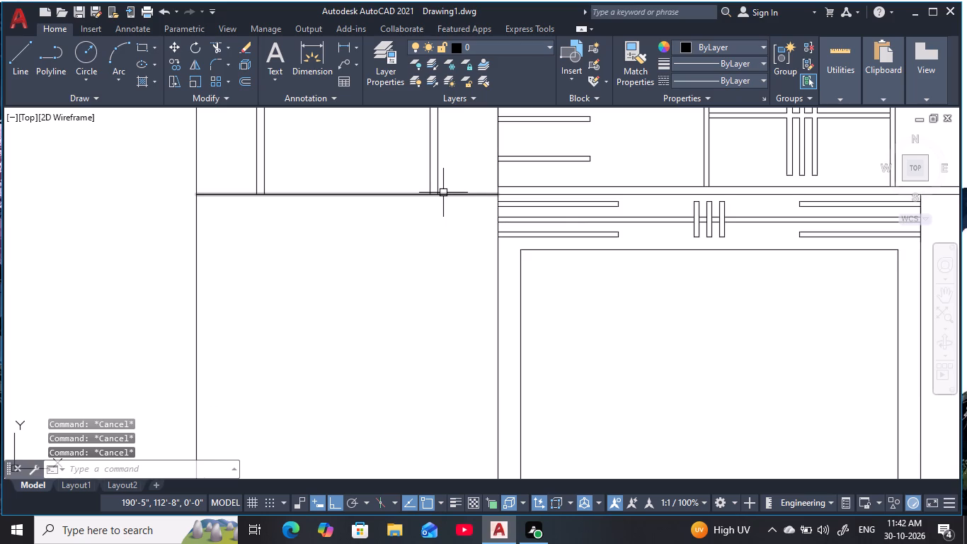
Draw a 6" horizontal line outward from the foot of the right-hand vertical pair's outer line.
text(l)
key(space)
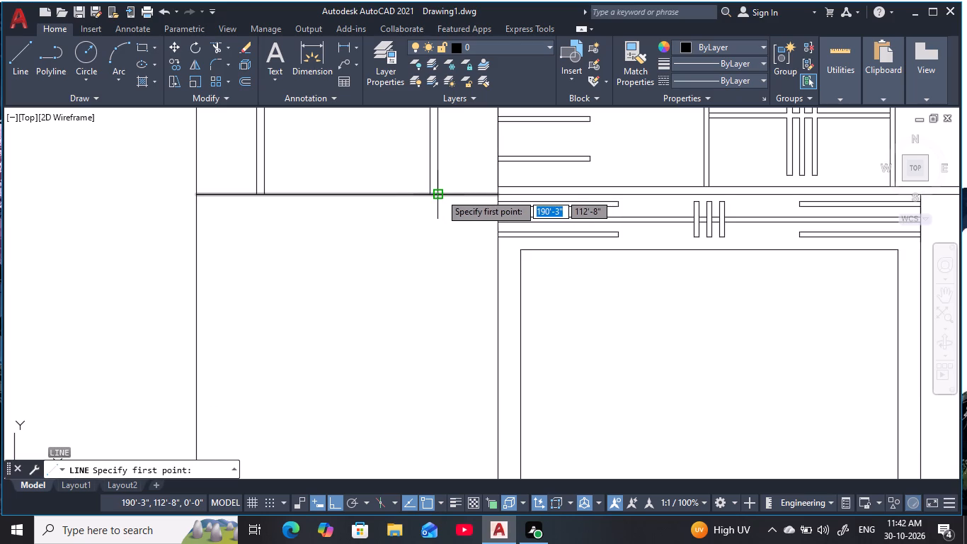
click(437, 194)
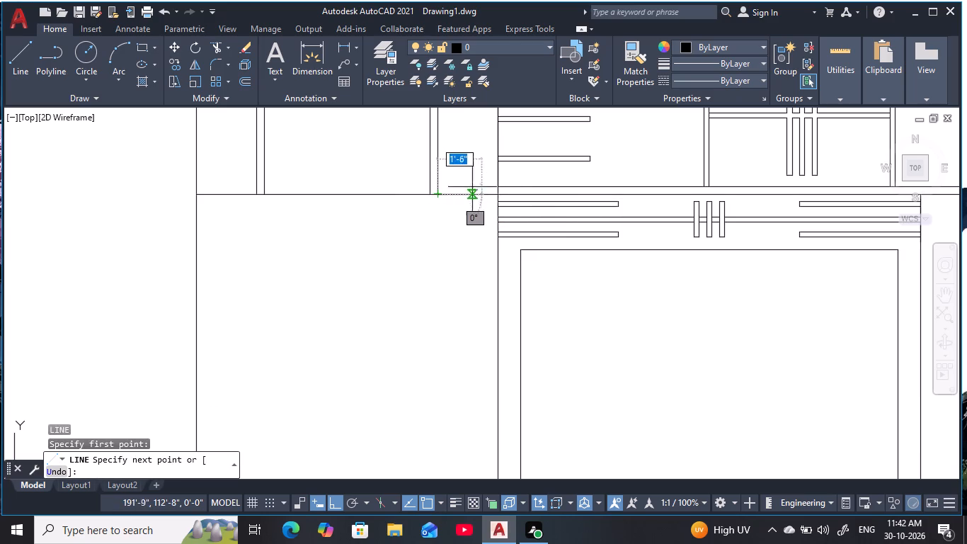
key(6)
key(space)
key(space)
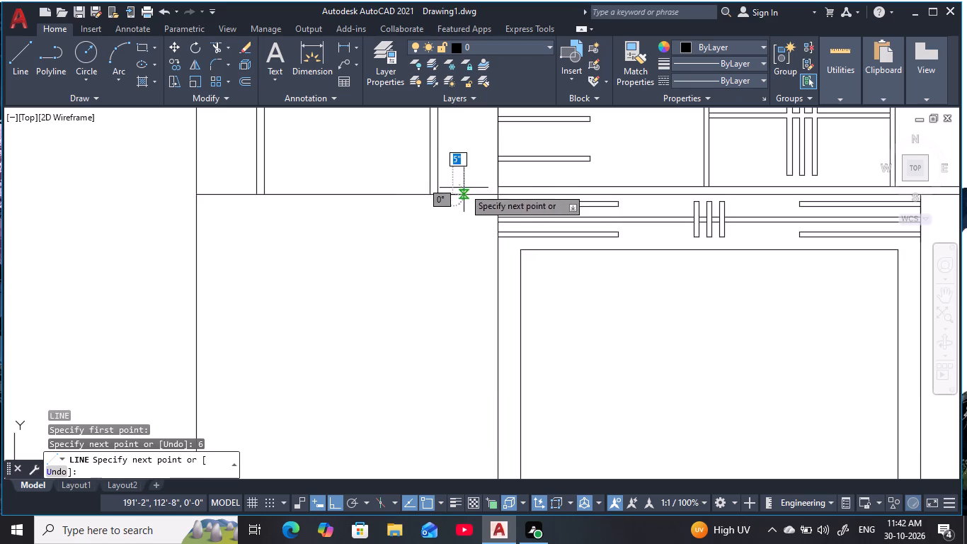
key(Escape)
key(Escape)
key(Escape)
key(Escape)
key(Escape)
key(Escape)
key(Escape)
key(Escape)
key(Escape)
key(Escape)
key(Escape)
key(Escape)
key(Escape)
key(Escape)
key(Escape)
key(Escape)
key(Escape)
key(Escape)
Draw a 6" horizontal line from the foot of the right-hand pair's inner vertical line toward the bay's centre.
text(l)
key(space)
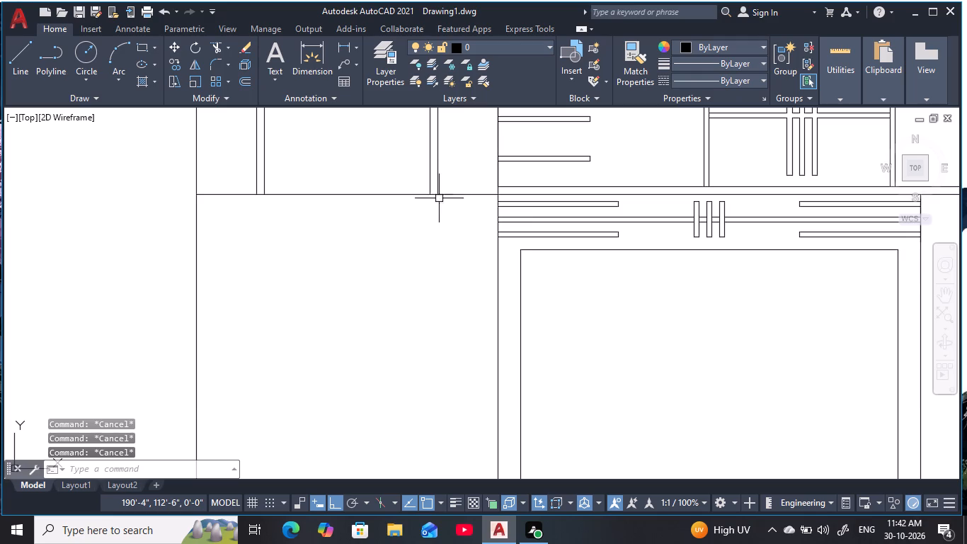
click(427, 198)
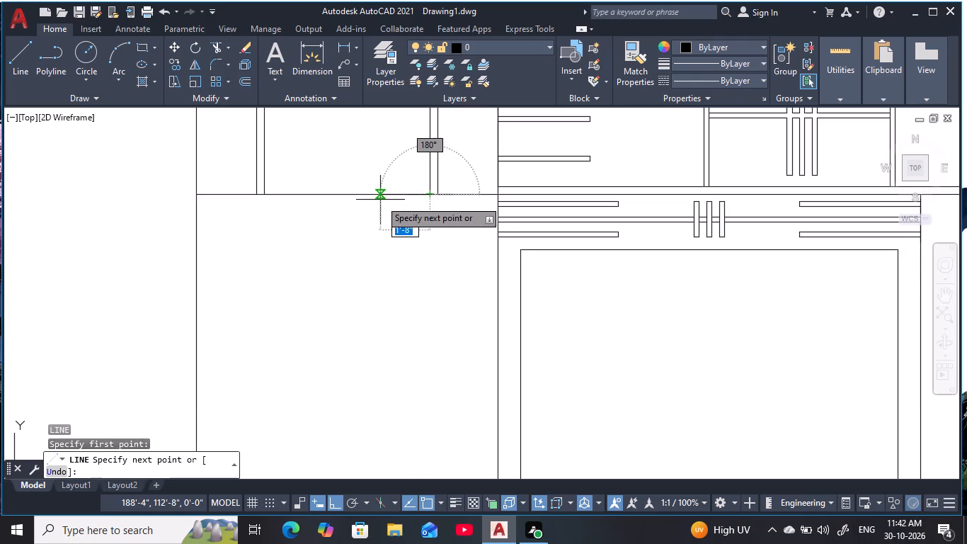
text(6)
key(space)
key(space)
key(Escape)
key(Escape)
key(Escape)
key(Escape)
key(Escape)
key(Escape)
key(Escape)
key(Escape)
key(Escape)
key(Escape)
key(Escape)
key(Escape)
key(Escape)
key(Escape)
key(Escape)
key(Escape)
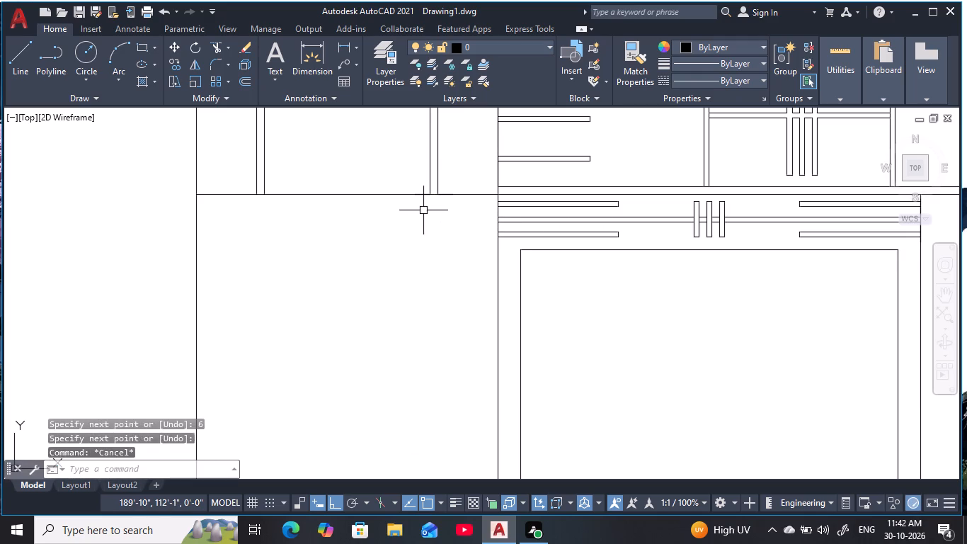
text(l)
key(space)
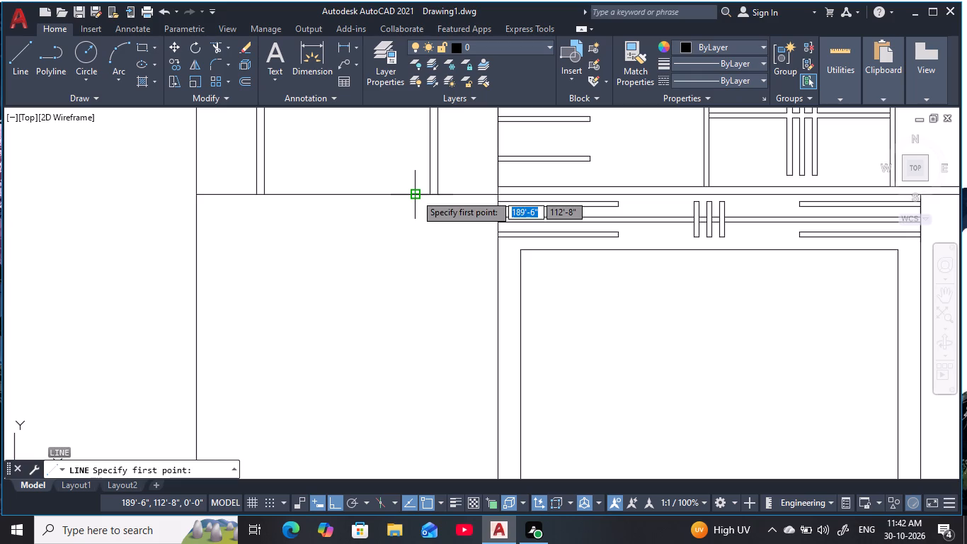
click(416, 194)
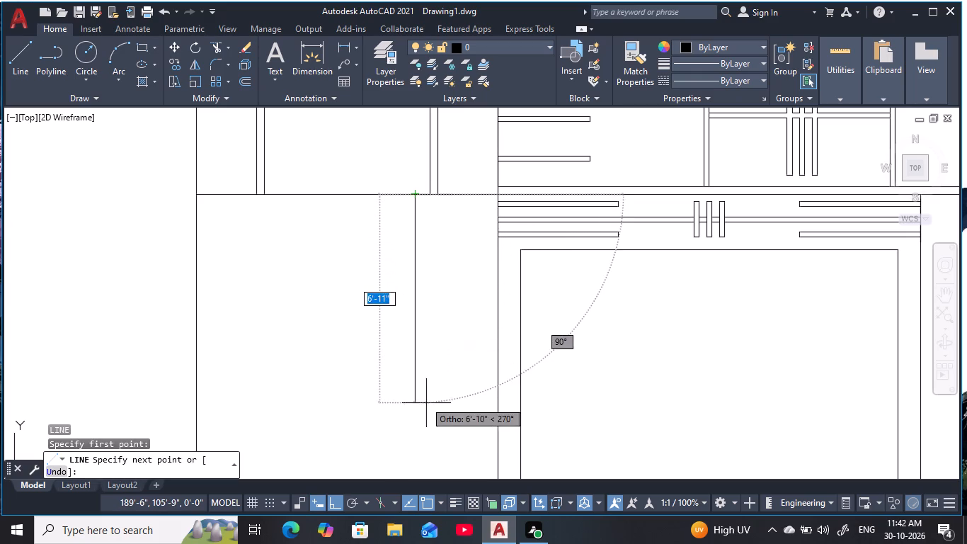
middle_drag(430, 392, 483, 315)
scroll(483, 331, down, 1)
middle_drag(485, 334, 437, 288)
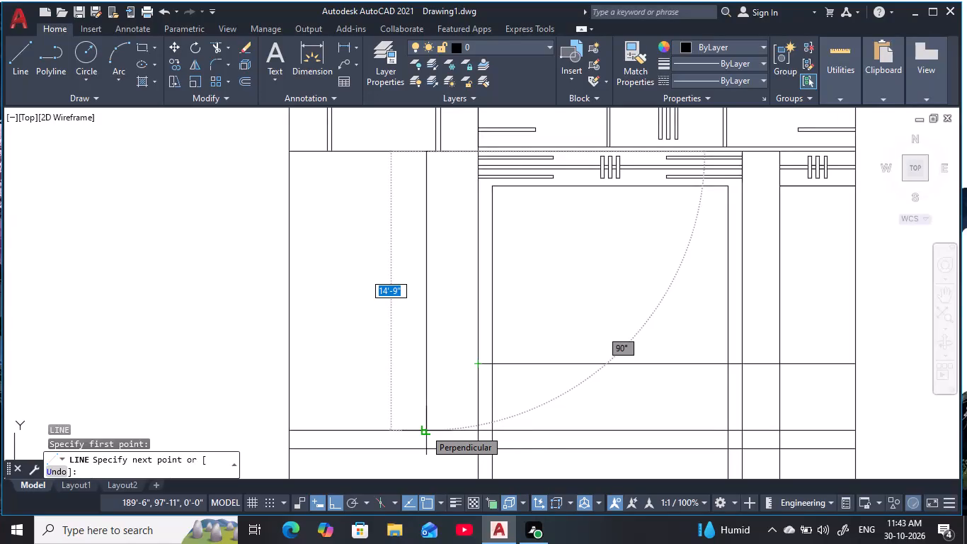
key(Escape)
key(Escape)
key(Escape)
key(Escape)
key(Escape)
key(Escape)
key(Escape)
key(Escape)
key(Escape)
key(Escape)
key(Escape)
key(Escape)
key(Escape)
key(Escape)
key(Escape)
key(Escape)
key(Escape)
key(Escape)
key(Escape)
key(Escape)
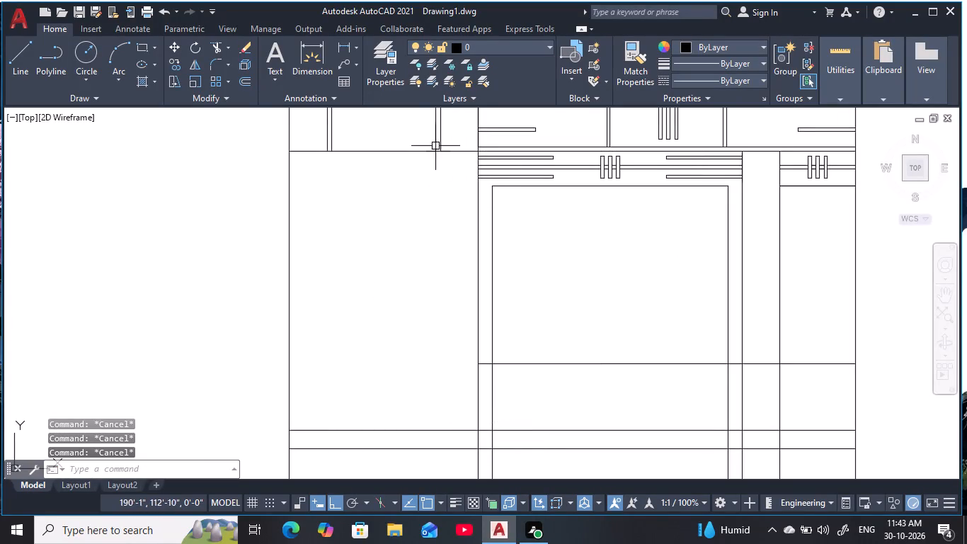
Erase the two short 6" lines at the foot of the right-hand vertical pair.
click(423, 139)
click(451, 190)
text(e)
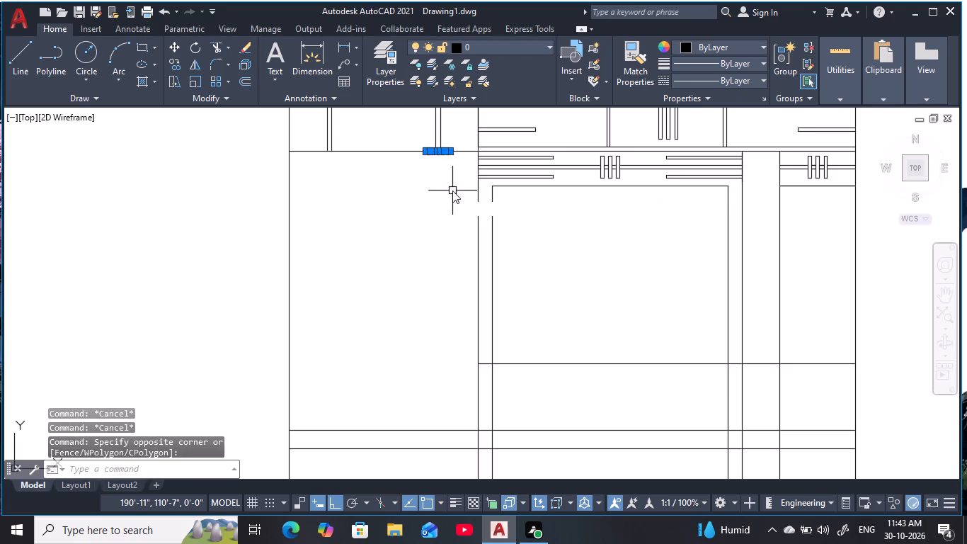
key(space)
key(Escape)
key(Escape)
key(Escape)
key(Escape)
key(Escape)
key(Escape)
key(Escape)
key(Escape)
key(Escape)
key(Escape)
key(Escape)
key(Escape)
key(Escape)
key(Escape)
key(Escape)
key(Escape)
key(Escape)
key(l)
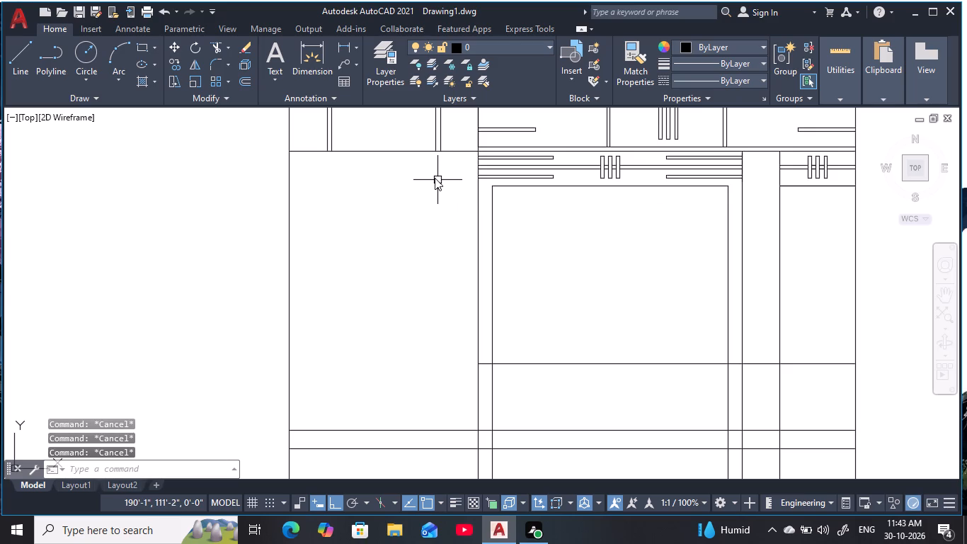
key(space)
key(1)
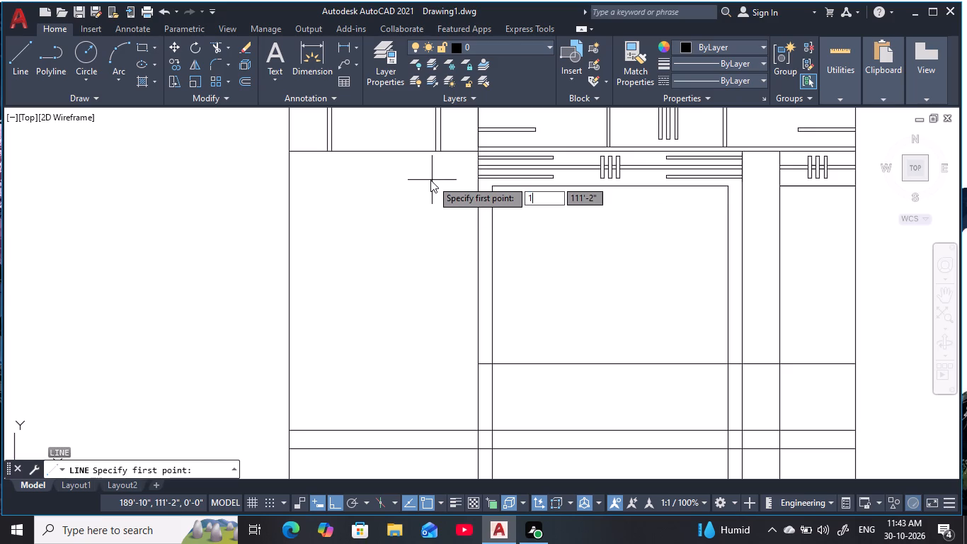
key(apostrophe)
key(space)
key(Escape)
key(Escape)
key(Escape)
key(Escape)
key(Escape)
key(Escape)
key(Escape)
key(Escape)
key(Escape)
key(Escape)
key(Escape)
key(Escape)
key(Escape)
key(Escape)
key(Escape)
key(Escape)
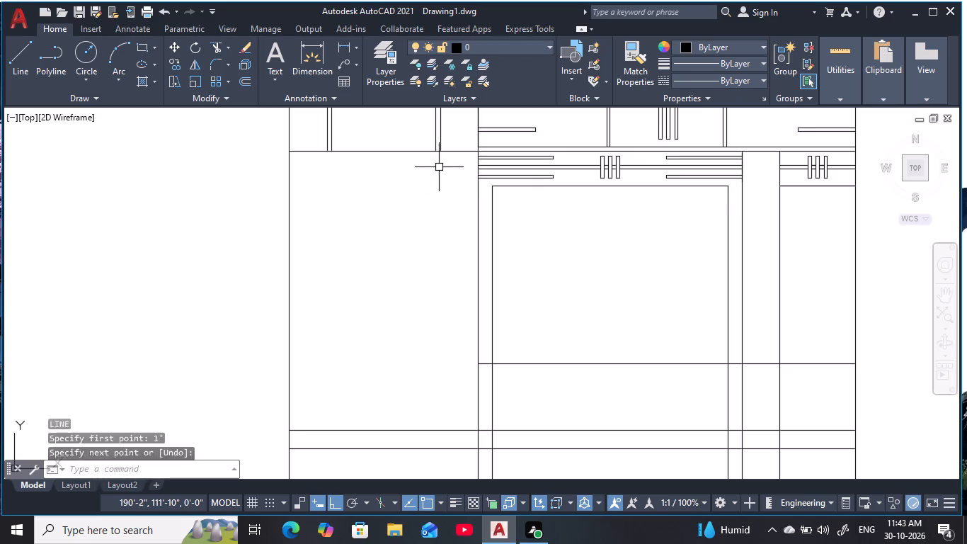
Draw a 1' horizontal line from the foot of the right-hand pair's inner vertical line toward the bay's centre.
text(l)
key(space)
scroll(423, 135, up, 1)
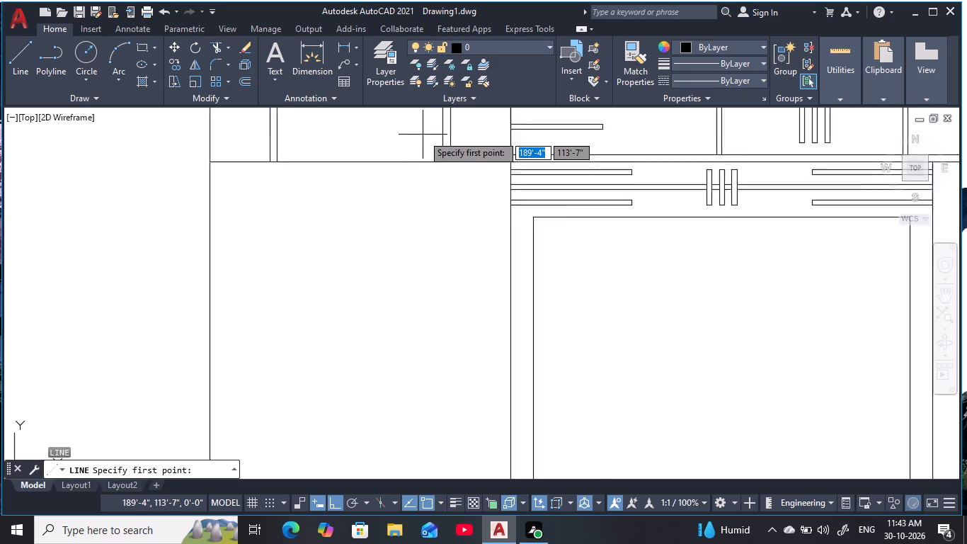
scroll(423, 135, up, 1)
click(453, 177)
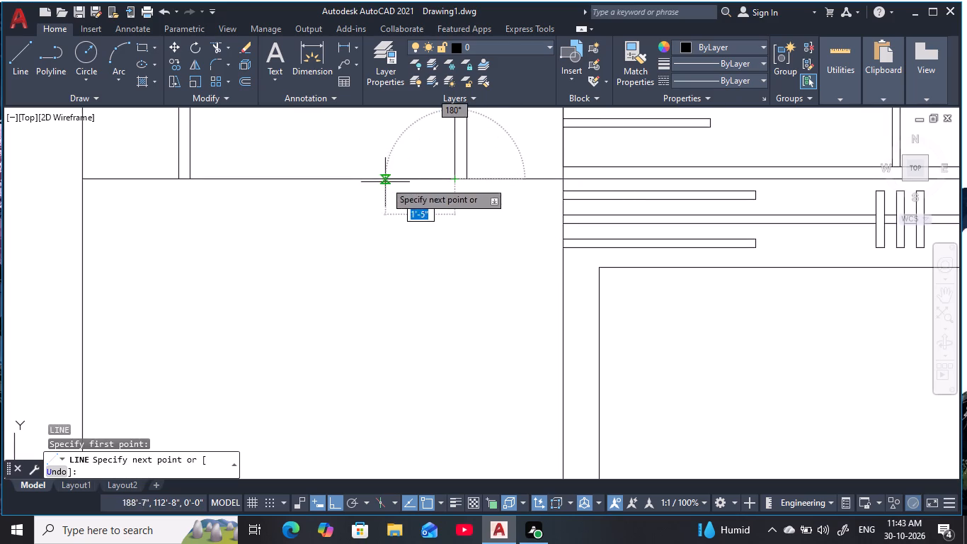
key(1)
key(apostrophe)
key(space)
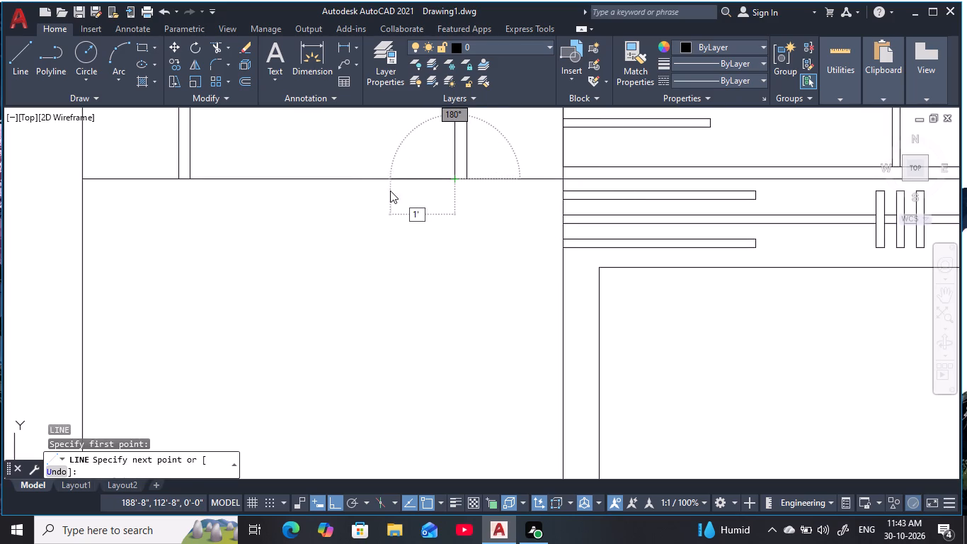
key(space)
key(Escape)
key(Escape)
key(Escape)
key(Escape)
key(Escape)
key(Escape)
key(Escape)
key(Escape)
key(Escape)
key(Escape)
key(Escape)
key(Escape)
key(Escape)
key(Escape)
key(Escape)
key(Escape)
key(Escape)
key(Escape)
key(Escape)
key(Escape)
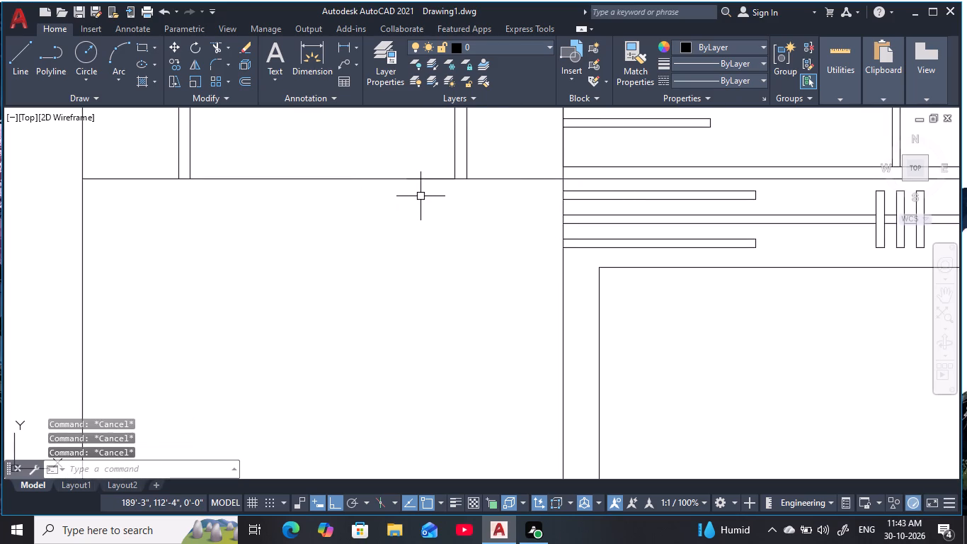
Draw a 1' horizontal line outward from the foot of the right-hand pair's outer vertical line.
text(l)
key(space)
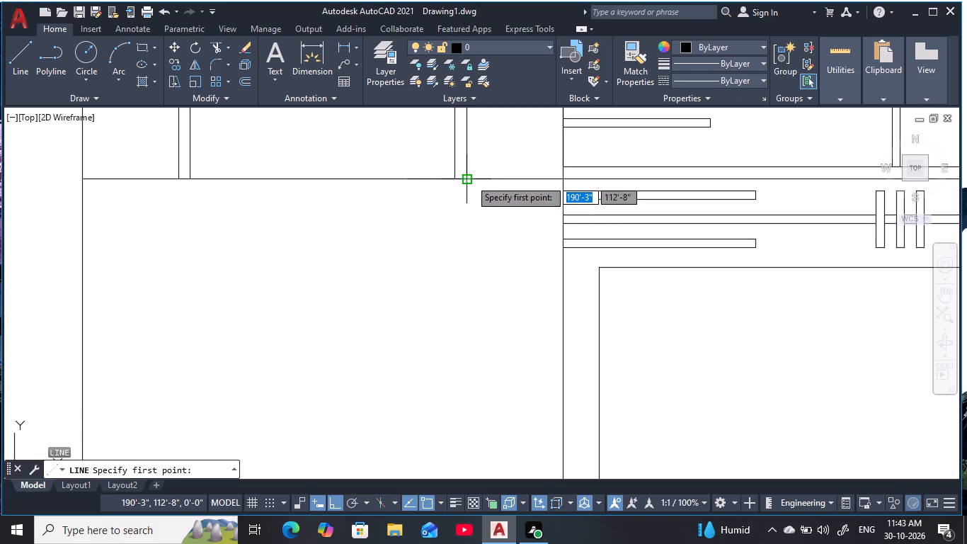
click(470, 179)
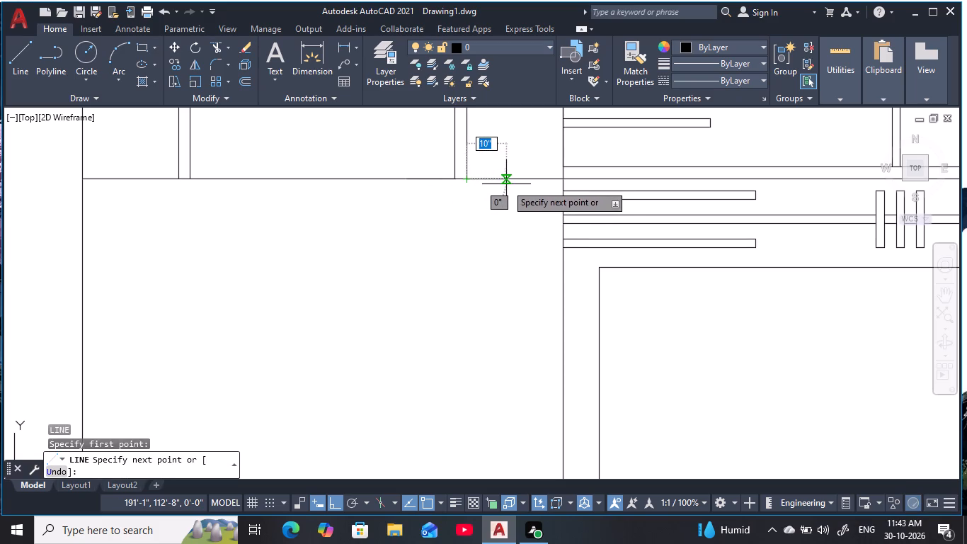
key(1)
key(apostrophe)
key(space)
key(space)
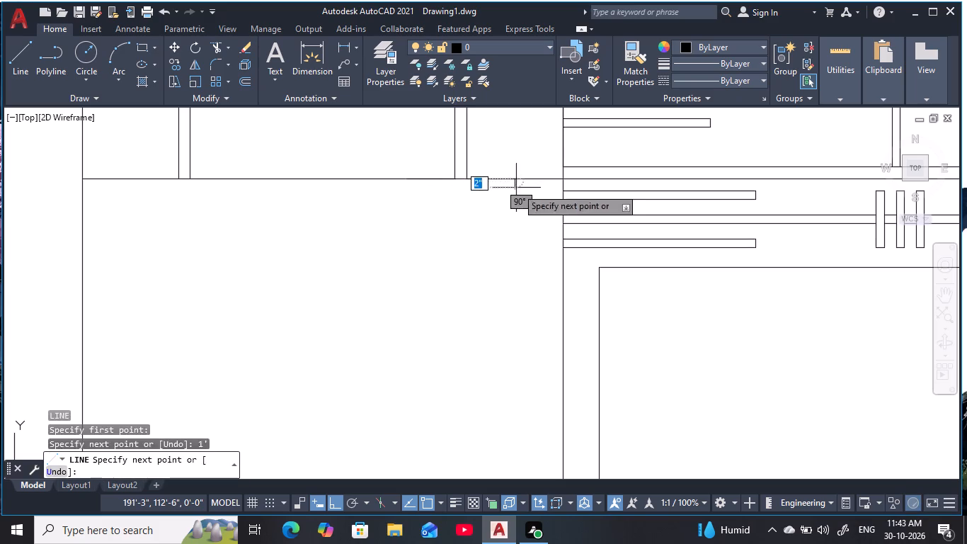
Draw a vertical line from the outer end of the right-hand pair's outer 1' line down to the upper line of the horizontal band below.
key(Escape)
key(Escape)
key(Escape)
key(Escape)
key(Escape)
key(Escape)
key(Escape)
key(Escape)
key(Escape)
key(Escape)
key(l)
key(space)
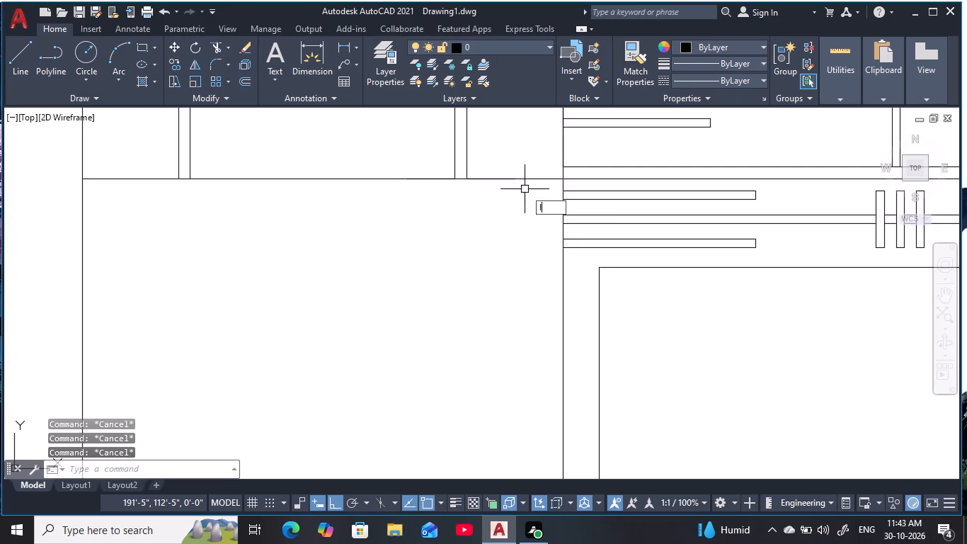
click(519, 179)
middle_drag(530, 266, 540, 203)
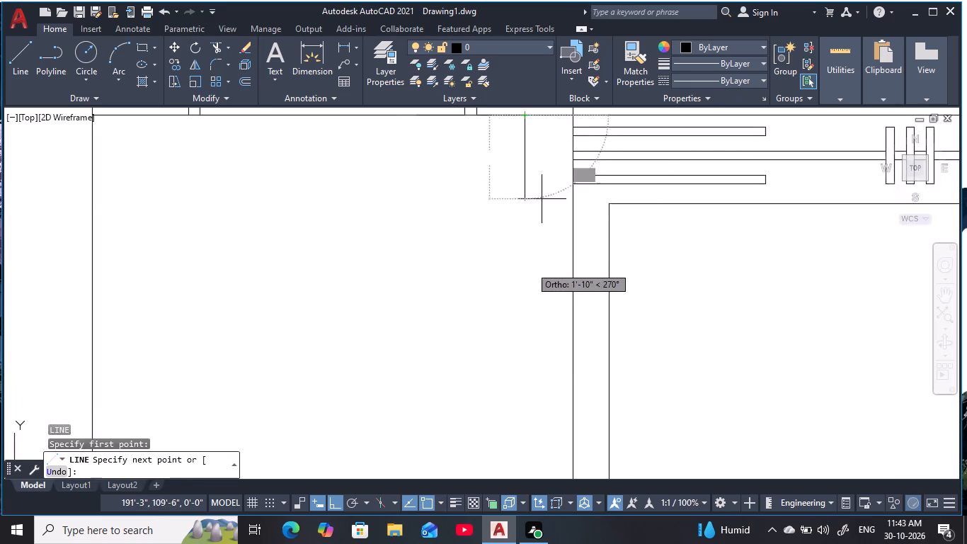
scroll(538, 366, down, 1)
middle_drag(538, 366, 526, 213)
scroll(510, 360, down, 2)
middle_drag(504, 352, 493, 310)
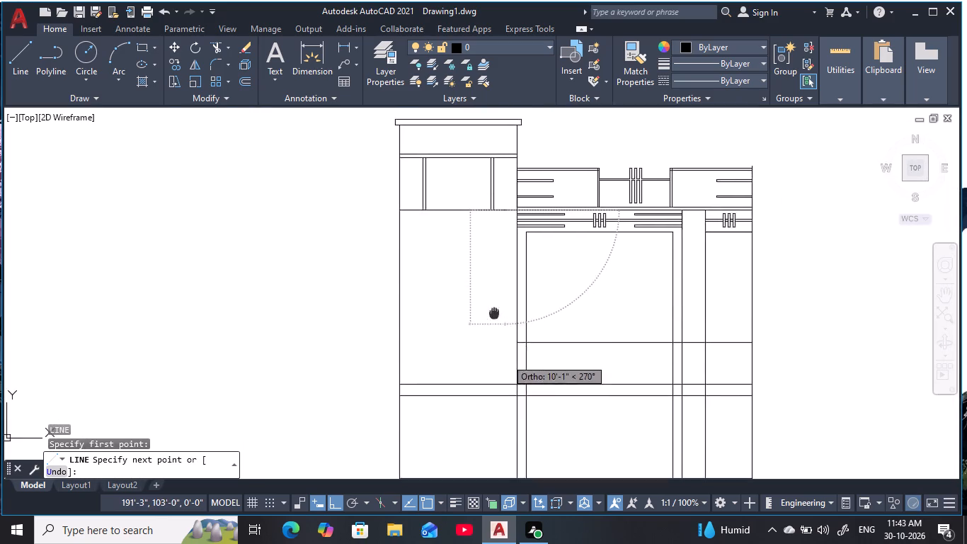
middle_drag(493, 310, 493, 276)
click(500, 337)
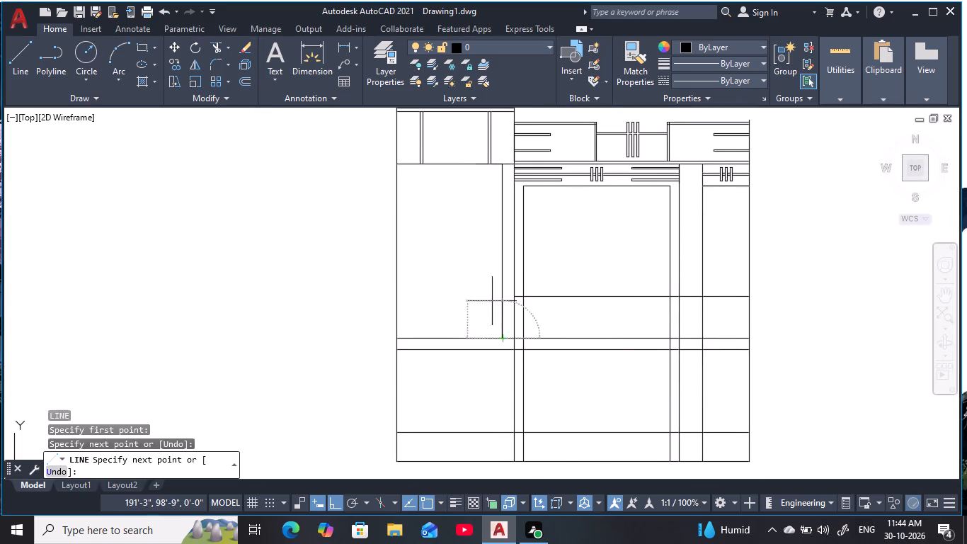
key(Escape)
key(Escape)
key(Escape)
key(Escape)
key(Escape)
key(Escape)
key(Escape)
key(Escape)
key(Escape)
key(Escape)
key(Escape)
key(Escape)
key(Escape)
key(Escape)
key(Escape)
key(Escape)
key(Escape)
key(Escape)
key(Escape)
Draw a vertical line from the inner end of the right-hand pair's inner 1' line down to the upper line of the band below.
key(space)
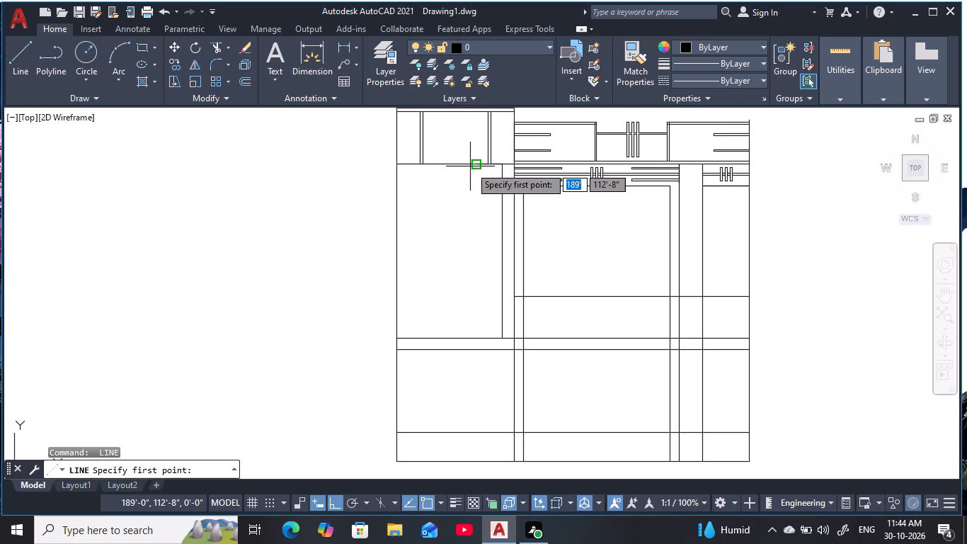
scroll(483, 166, up, 2)
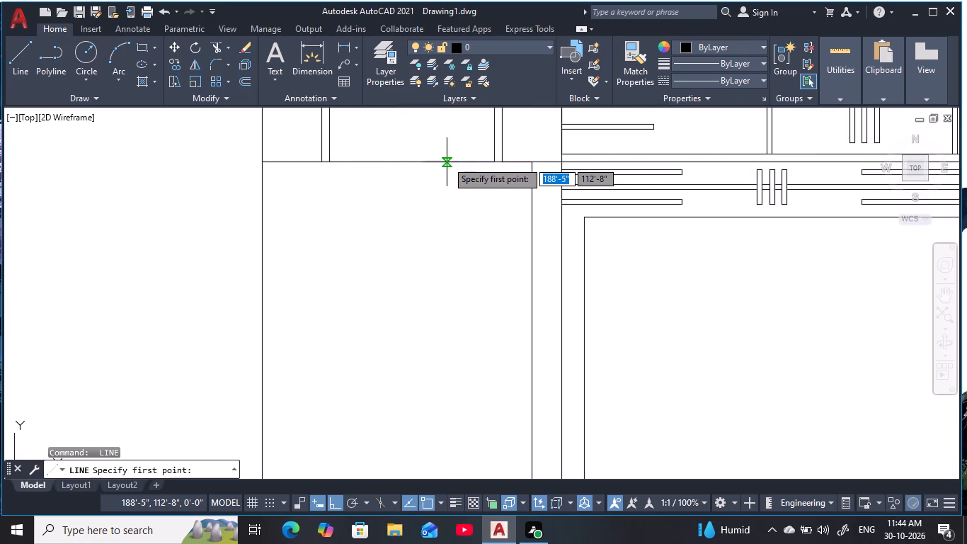
click(463, 161)
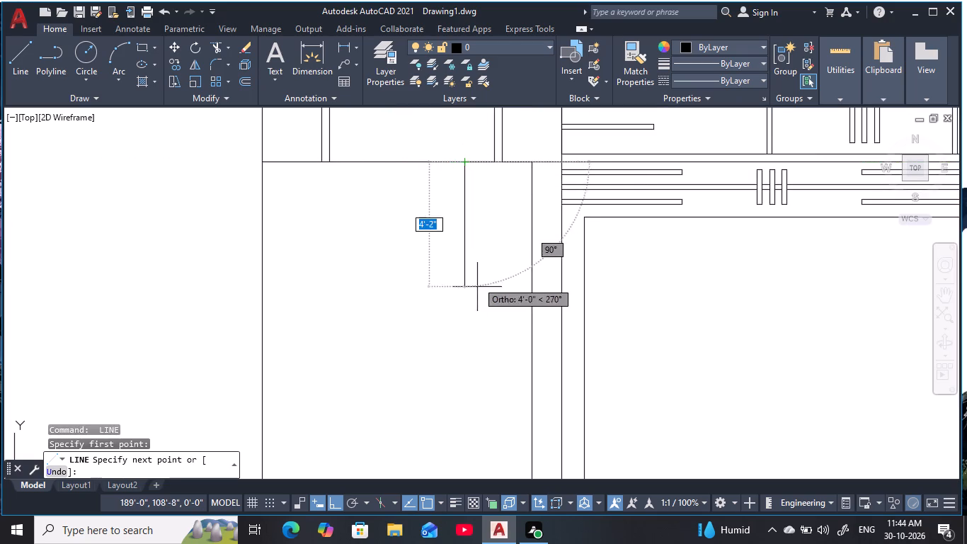
middle_drag(481, 293, 482, 192)
scroll(469, 264, down, 2)
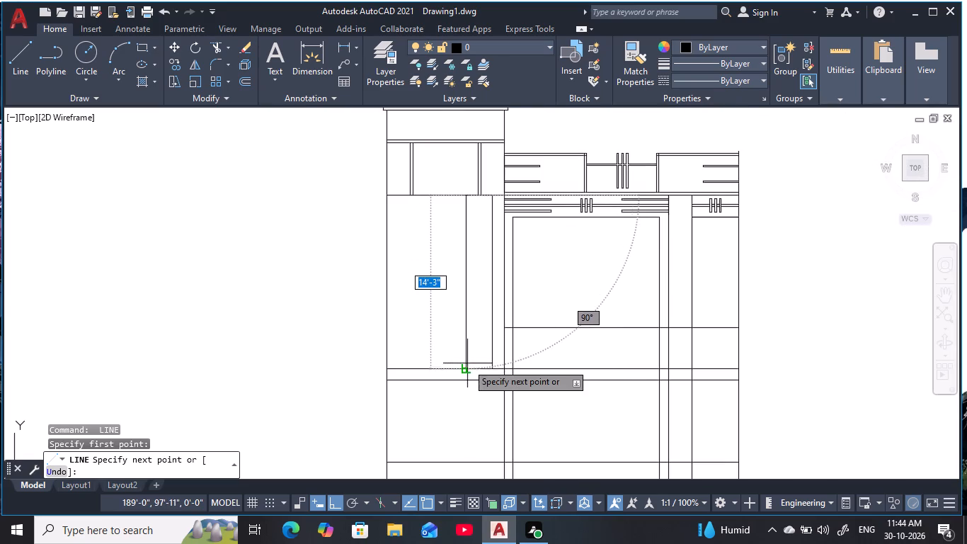
click(467, 368)
key(Escape)
key(Escape)
key(Escape)
key(Escape)
middle_drag(427, 201, 442, 226)
key(Escape)
key(Escape)
key(Escape)
key(Escape)
key(Escape)
key(Escape)
key(Escape)
key(Escape)
key(Escape)
key(Escape)
key(Escape)
key(Escape)
key(Escape)
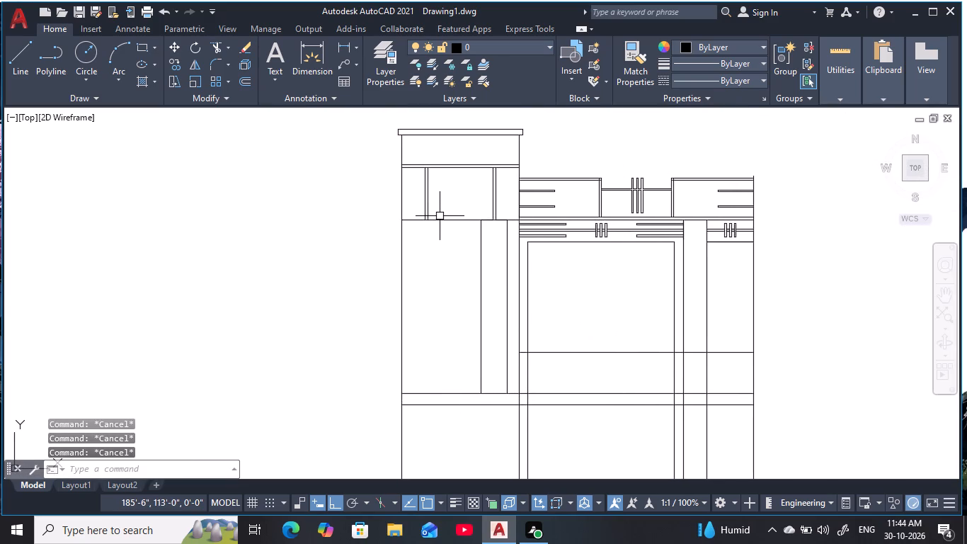
Draw a 1' horizontal line outward from the foot of the left-hand pair's outer vertical line.
text(l)
key(space)
scroll(422, 219, up, 3)
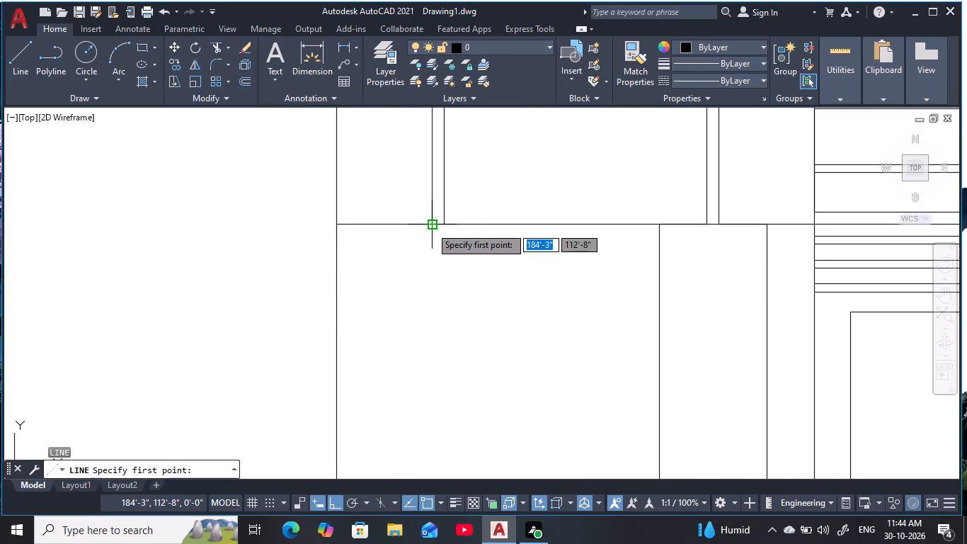
click(430, 227)
key(1)
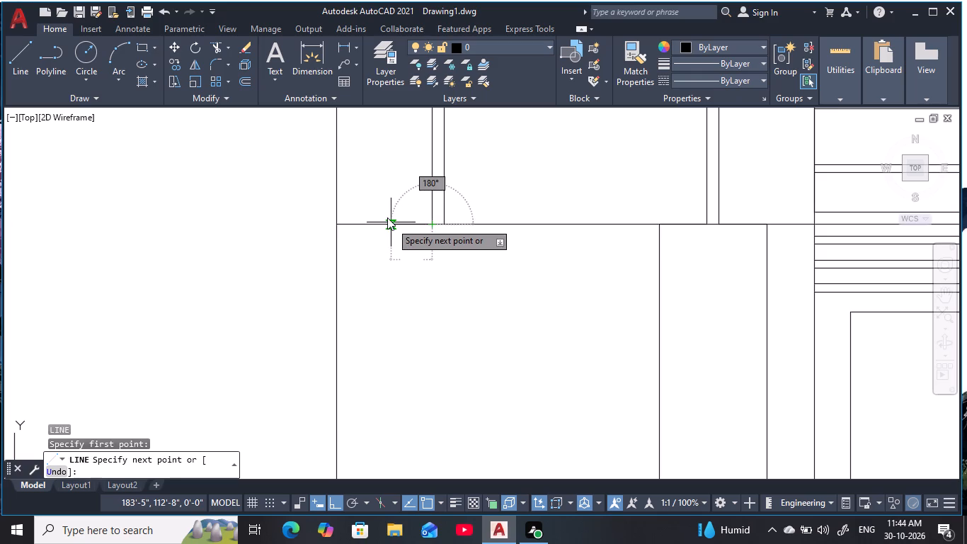
key(apostrophe)
key(space)
key(space)
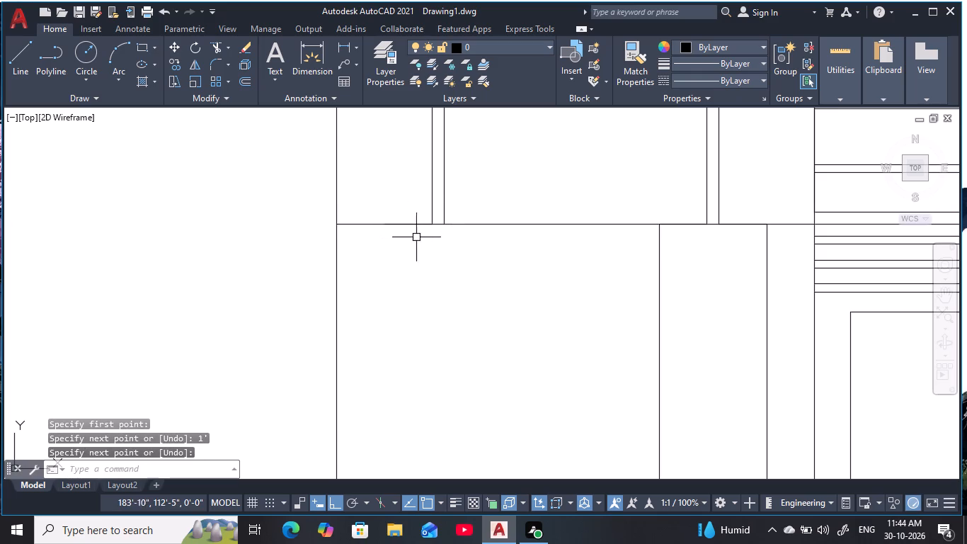
key(Escape)
key(Escape)
key(Escape)
key(Escape)
key(Escape)
key(Escape)
key(Escape)
key(Escape)
key(Escape)
key(Escape)
key(Escape)
key(Escape)
key(Escape)
key(Escape)
key(Escape)
key(Escape)
key(Escape)
key(Escape)
key(Escape)
key(Escape)
Draw a 1' horizontal line from the foot of the left-hand pair's inner vertical line toward the bay's centre.
text(l)
key(space)
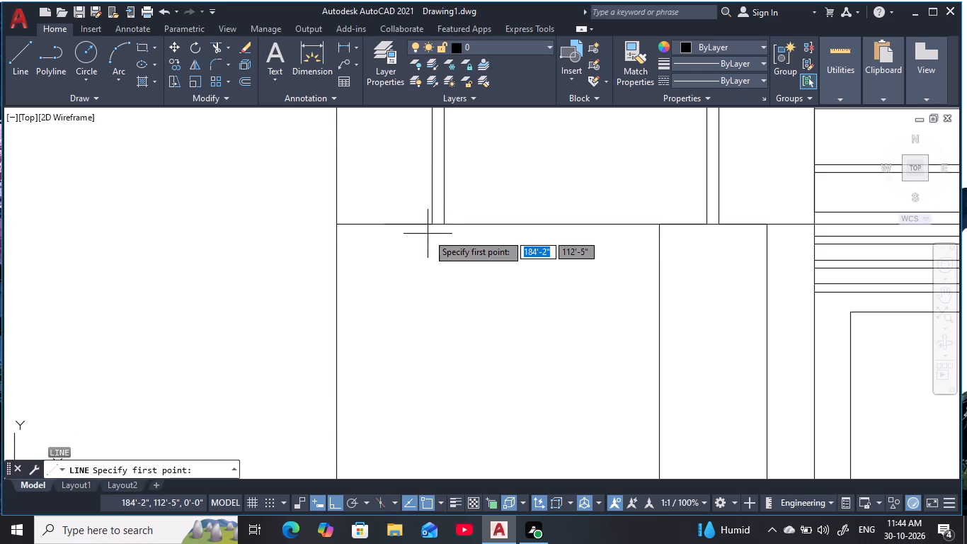
click(448, 226)
key(1)
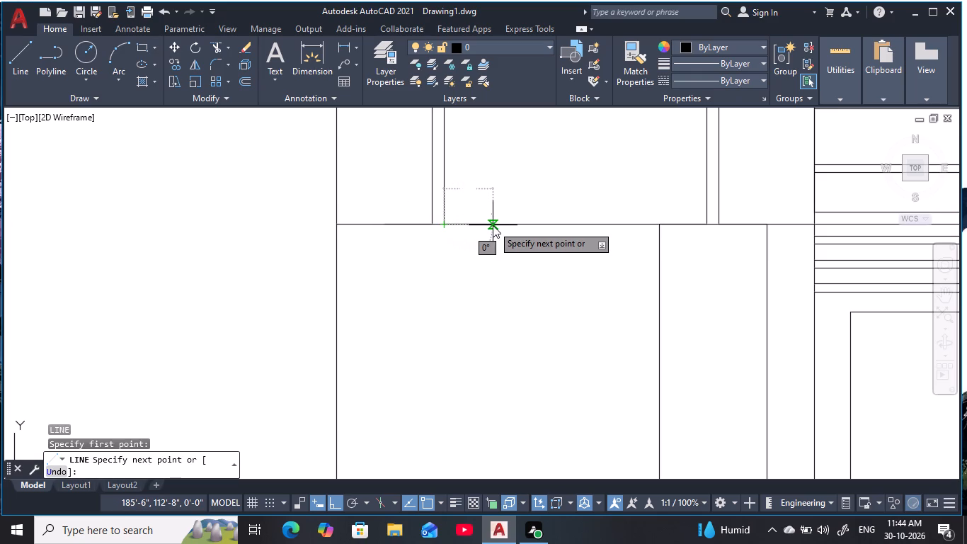
text(')
key(space)
key(space)
key(Escape)
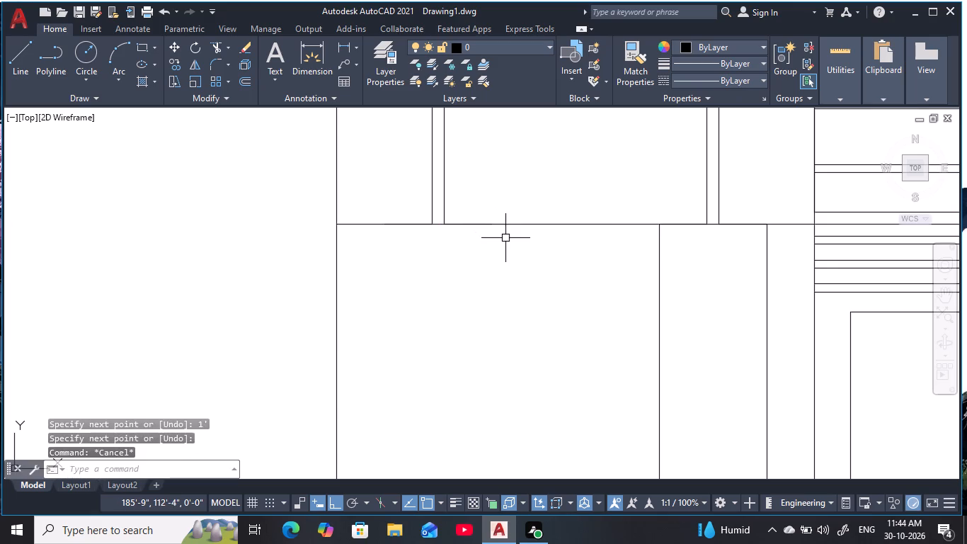
key(Escape)
key(Escape)
key(Escape)
key(Escape)
key(Escape)
key(Escape)
key(Escape)
key(Escape)
key(Escape)
key(Escape)
key(Escape)
key(Escape)
key(Escape)
key(Escape)
key(Escape)
Draw a vertical line from the inner end of the left-hand pair's inner 1' line down to the upper line of the band below.
text(l)
key(space)
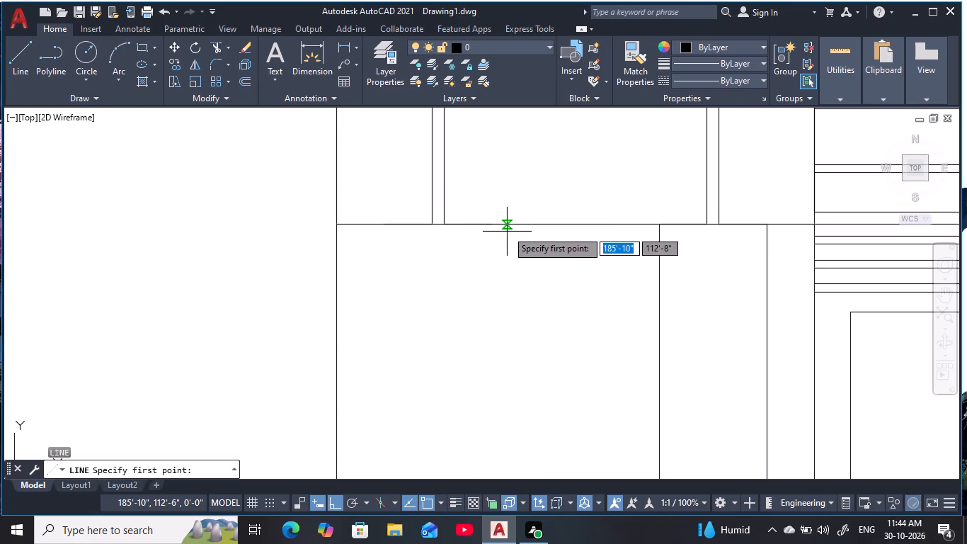
click(493, 222)
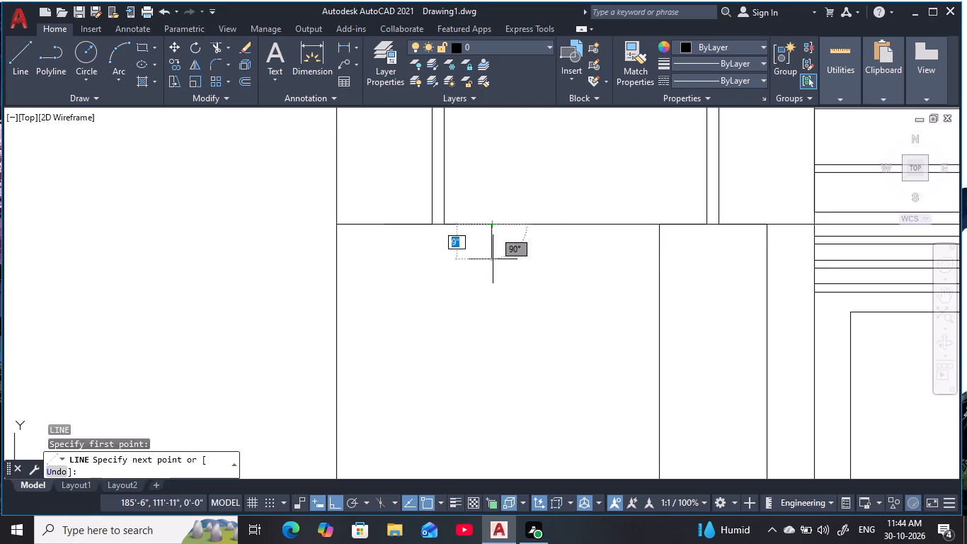
scroll(508, 293, down, 2)
middle_drag(508, 293, 508, 180)
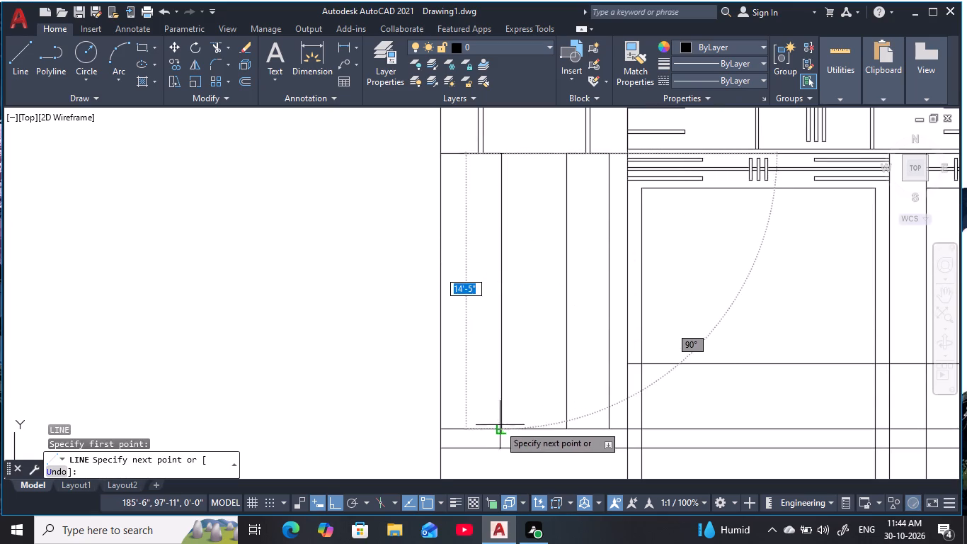
click(501, 429)
key(Escape)
key(Escape)
key(Escape)
key(Escape)
key(Escape)
key(Escape)
key(Escape)
key(Escape)
key(Escape)
key(Escape)
key(Escape)
key(Escape)
key(Escape)
key(Escape)
key(Escape)
key(Escape)
key(Escape)
key(Escape)
key(Escape)
Draw a vertical line from the outer end of the left-hand pair's outer 1' line down to the upper line of the band below.
key(space)
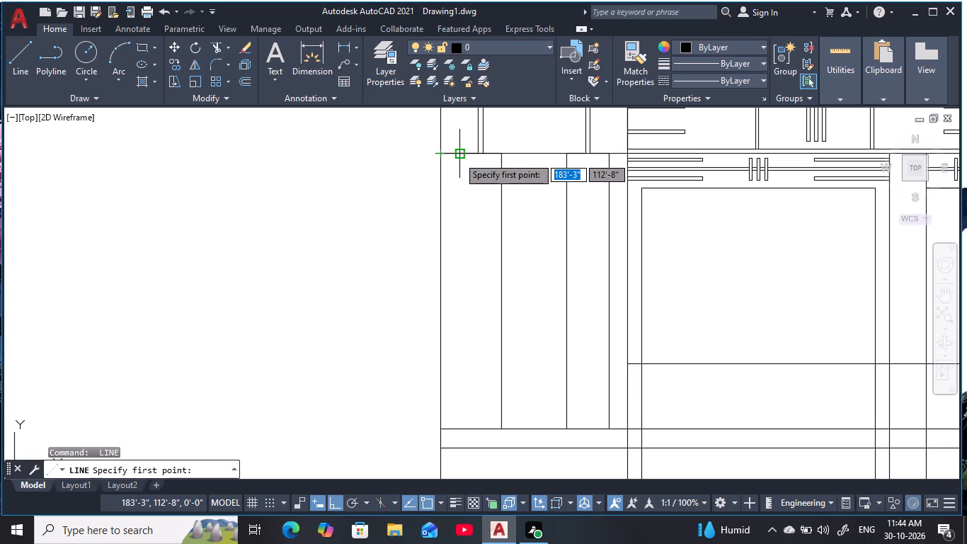
click(458, 157)
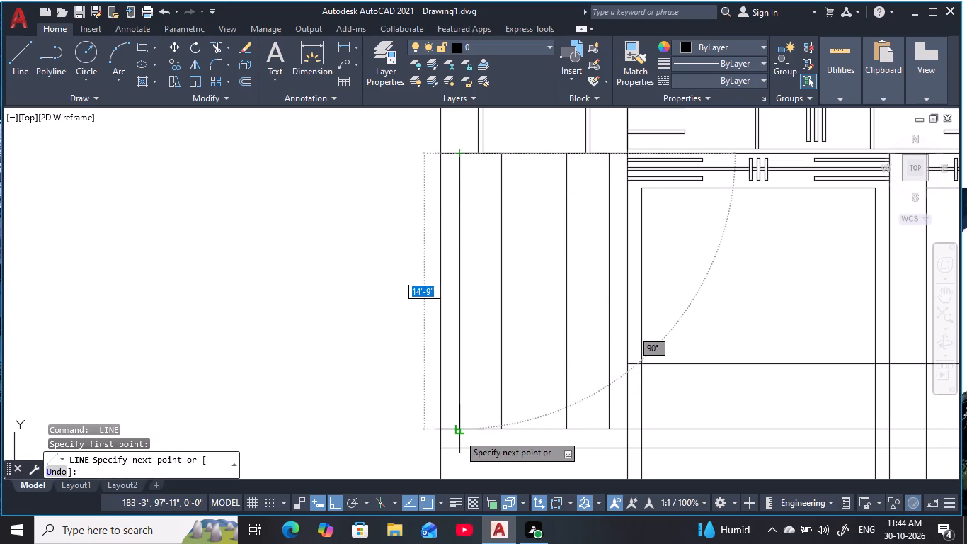
click(459, 433)
key(Escape)
key(Escape)
key(Escape)
key(Escape)
key(Escape)
key(Escape)
key(Escape)
key(Escape)
key(Escape)
key(Escape)
key(Escape)
key(Escape)
key(Escape)
key(Escape)
key(Escape)
key(Escape)
key(Escape)
key(Escape)
key(Escape)
key(Escape)
key(Escape)
key(Escape)
key(Escape)
key(Escape)
key(Escape)
key(Escape)
key(Escape)
key(Escape)
key(Escape)
key(Escape)
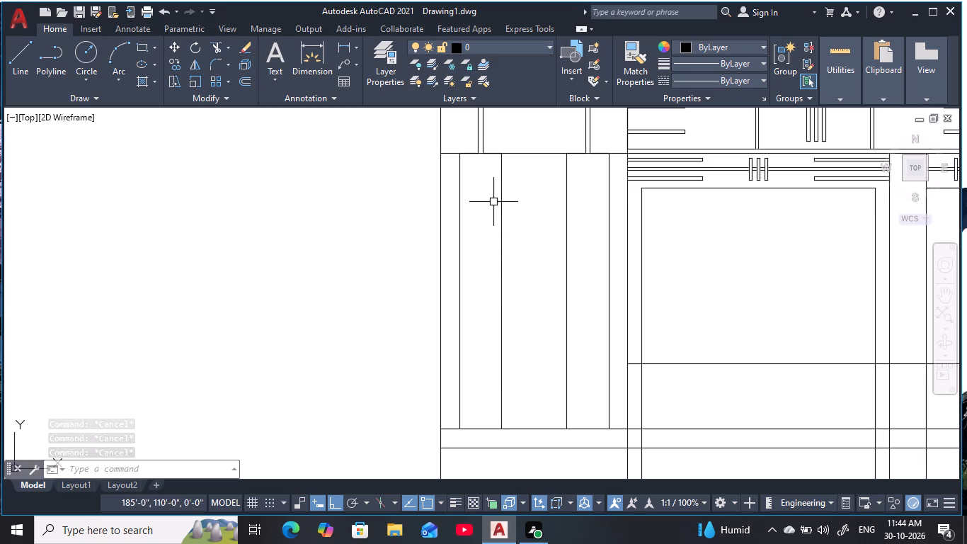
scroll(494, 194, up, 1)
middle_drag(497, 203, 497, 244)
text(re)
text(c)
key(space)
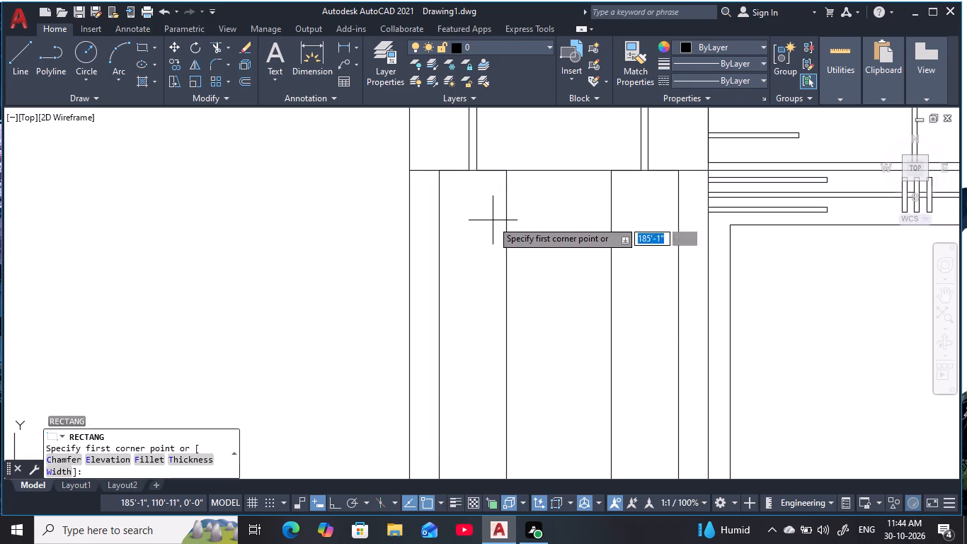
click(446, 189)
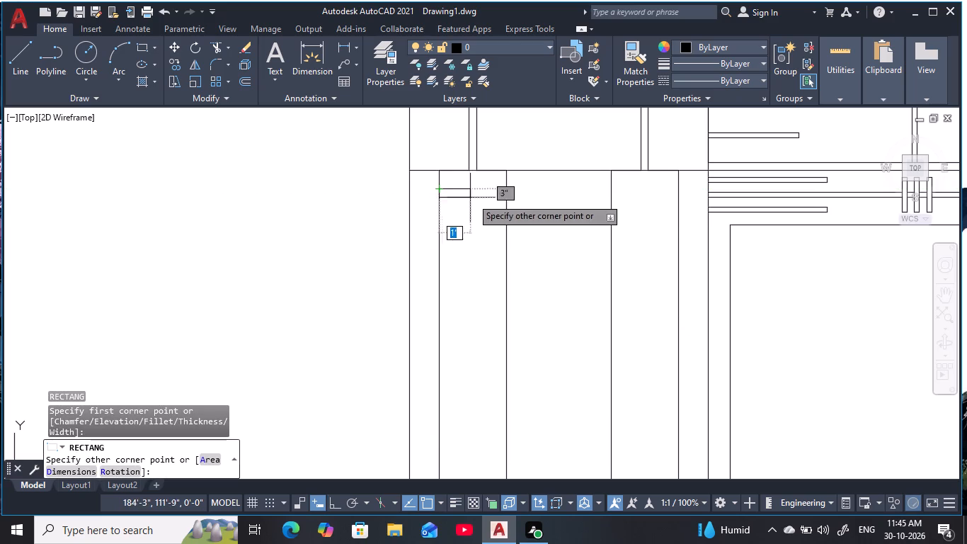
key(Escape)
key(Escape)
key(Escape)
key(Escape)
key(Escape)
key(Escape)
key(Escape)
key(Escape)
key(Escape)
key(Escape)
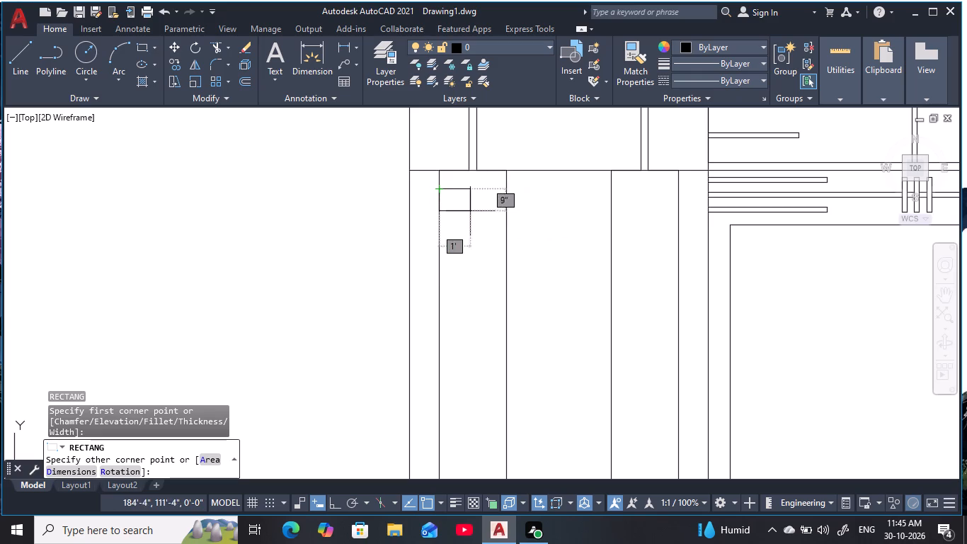
Draw a horizontal rectangle about 1'-10" by 3" just inside the top of the left-hand pilaster.
scroll(452, 185, up, 2)
key(space)
click(433, 185)
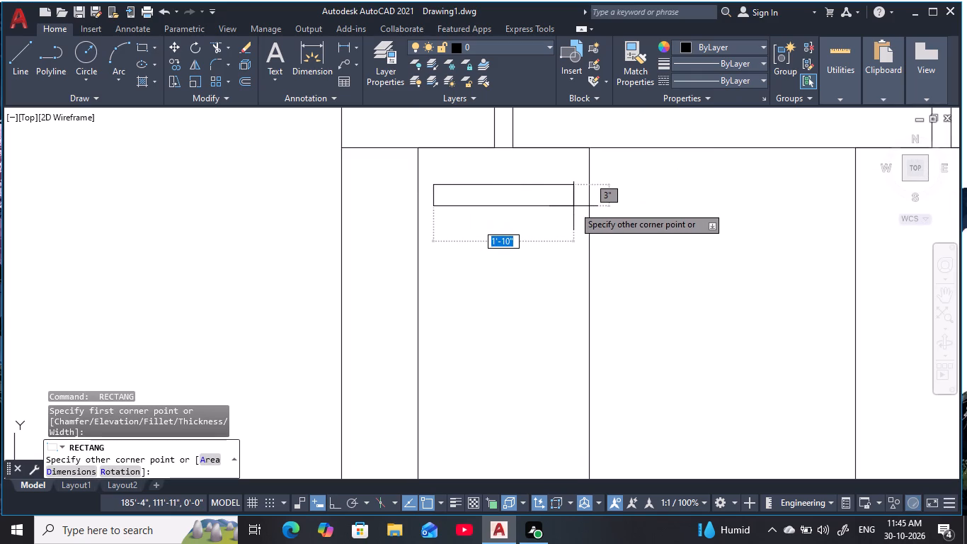
click(573, 206)
key(Escape)
scroll(549, 256, down, 1)
middle_drag(542, 249, 523, 232)
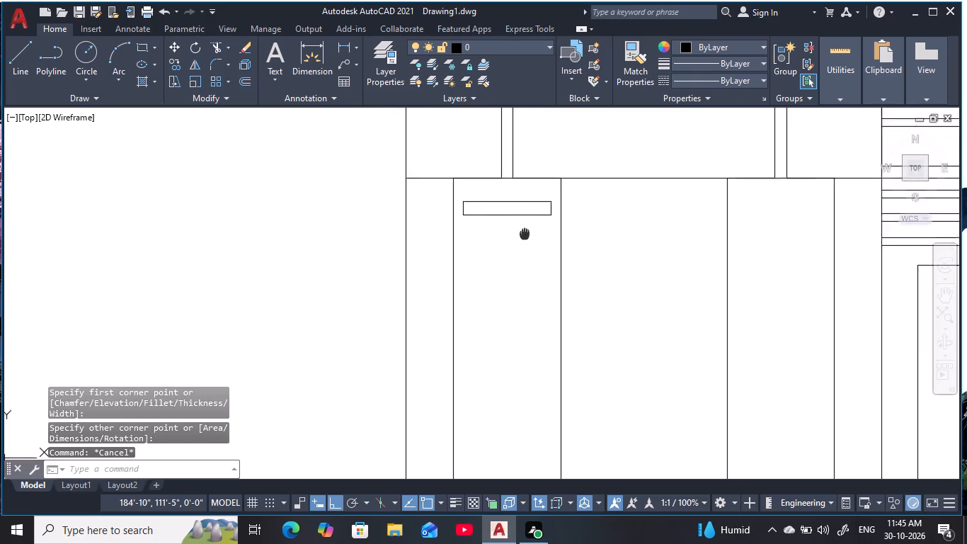
middle_drag(523, 232, 516, 213)
key(Escape)
Copy the small rectangle from its centre straight down as a fitted array of 30 items spanning about 23'-5".
click(530, 183)
click(476, 195)
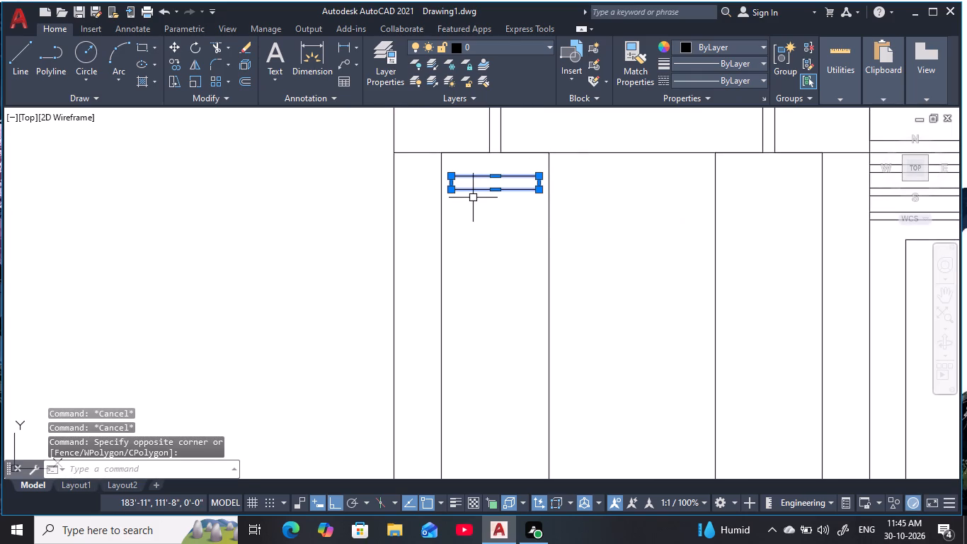
key(c)
key(o)
key(space)
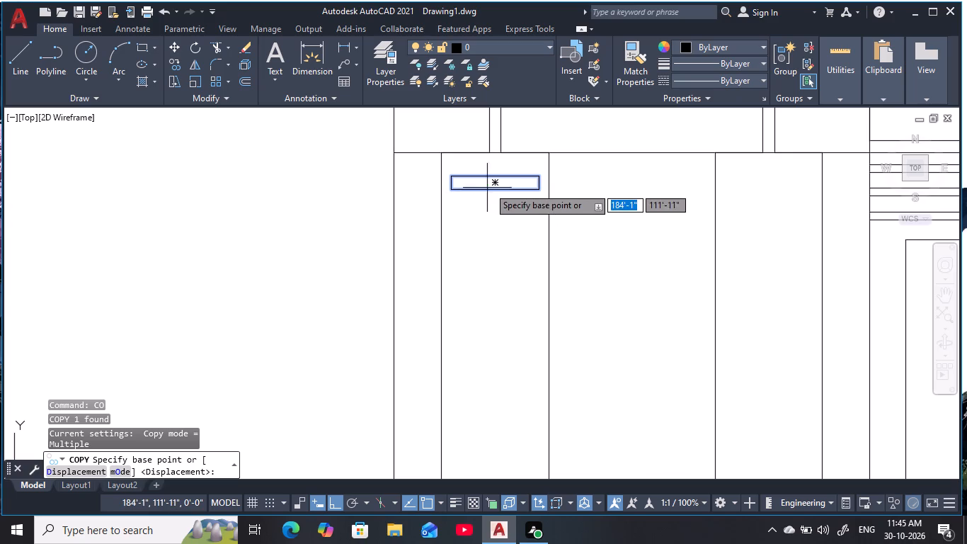
click(497, 182)
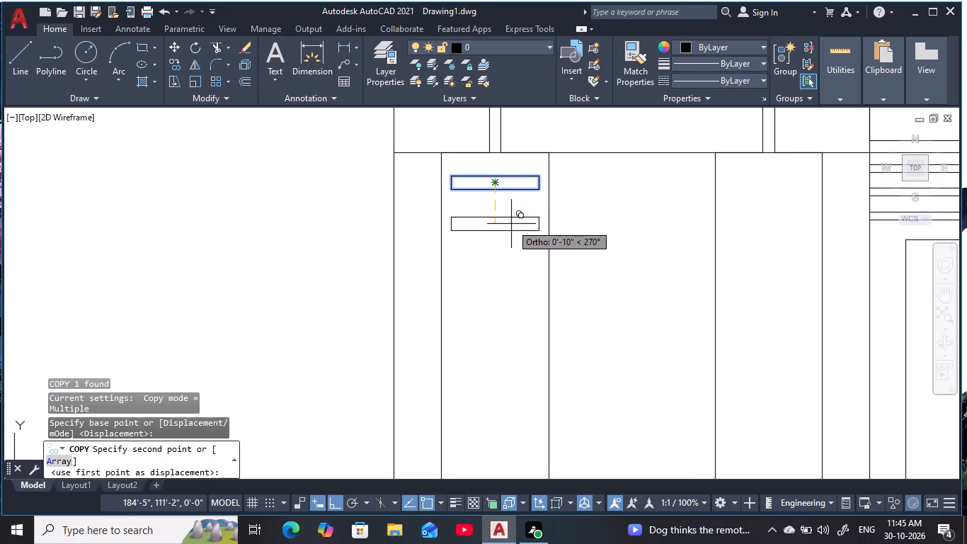
key(a)
key(space)
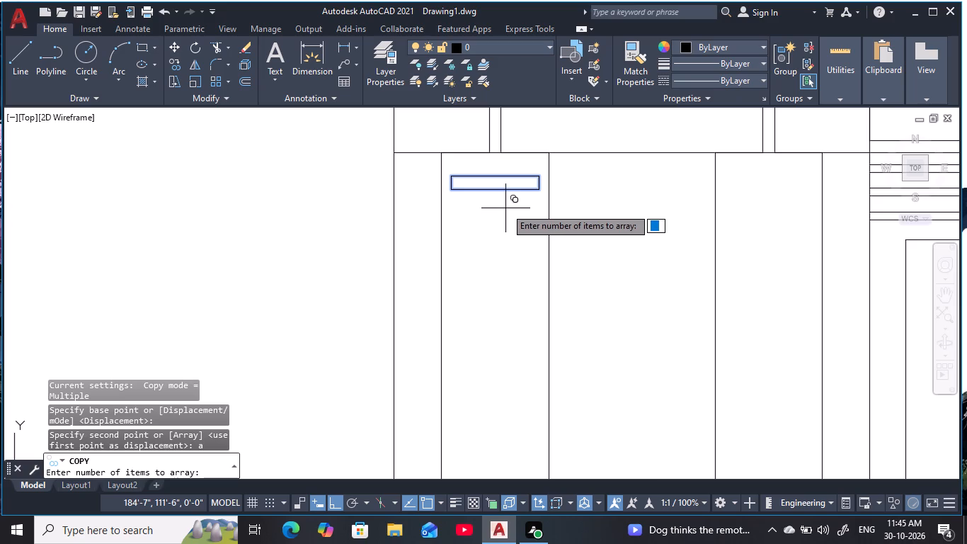
key(3)
key(0)
key(space)
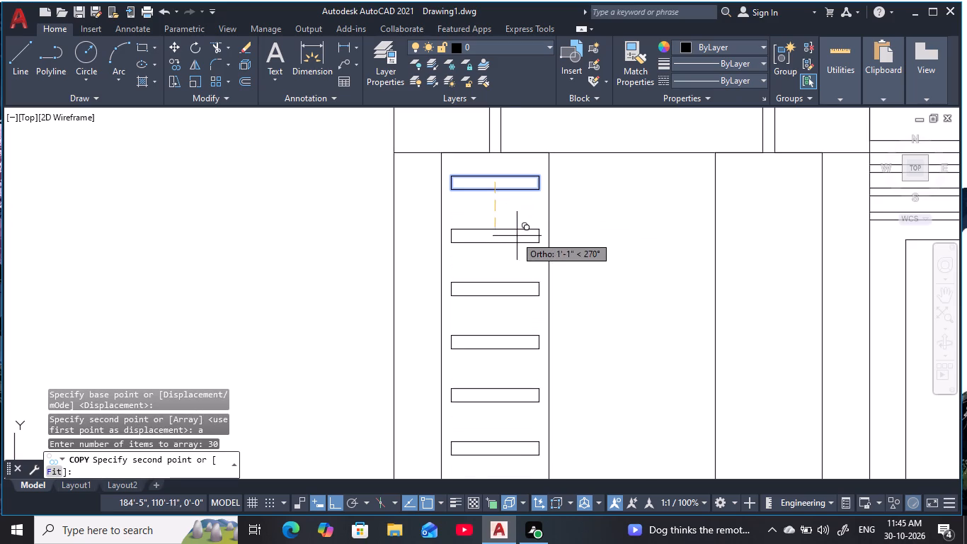
scroll(522, 232, down, 3)
scroll(523, 225, up, 1)
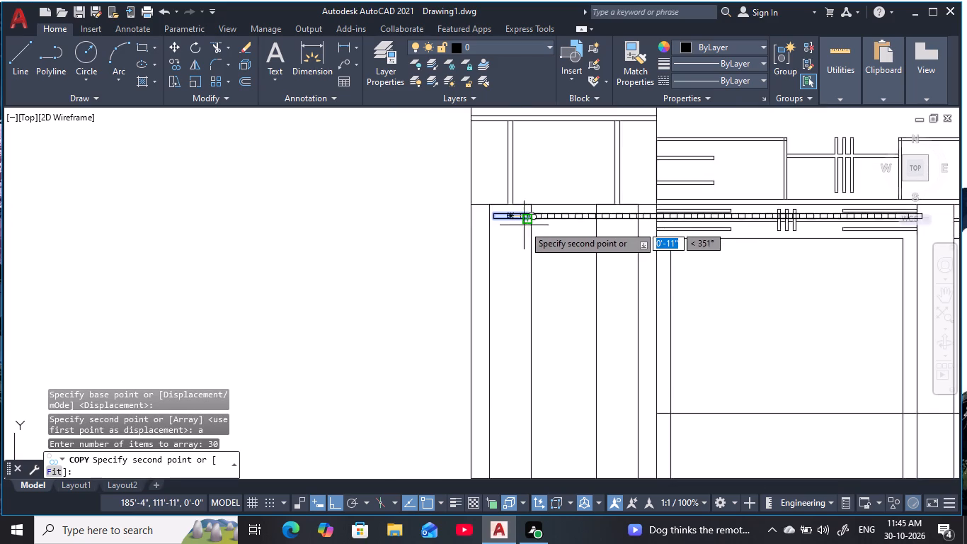
scroll(524, 225, down, 1)
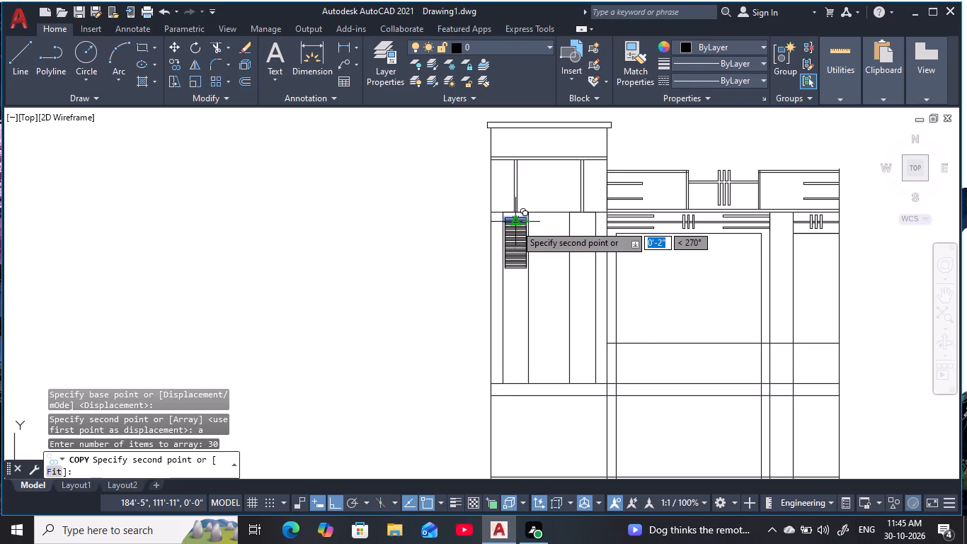
text(f)
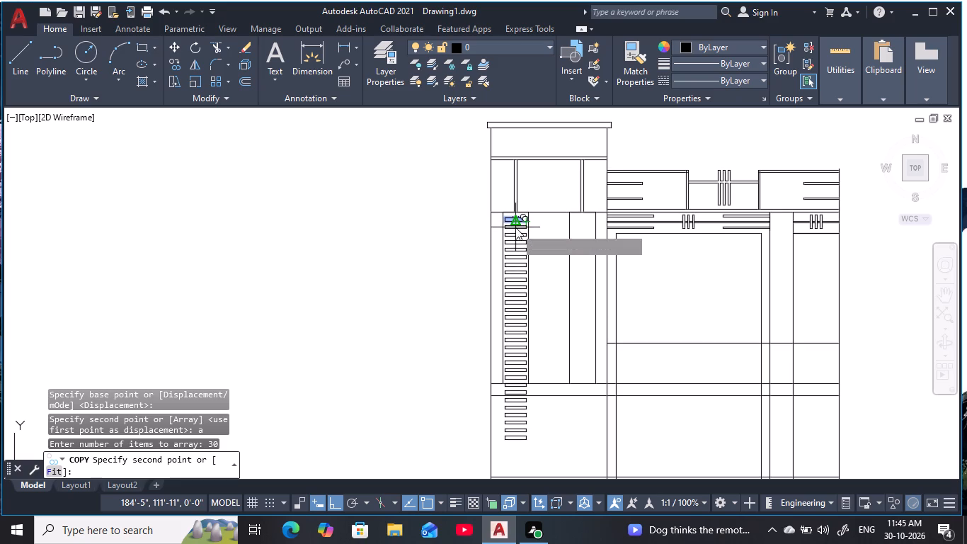
key(space)
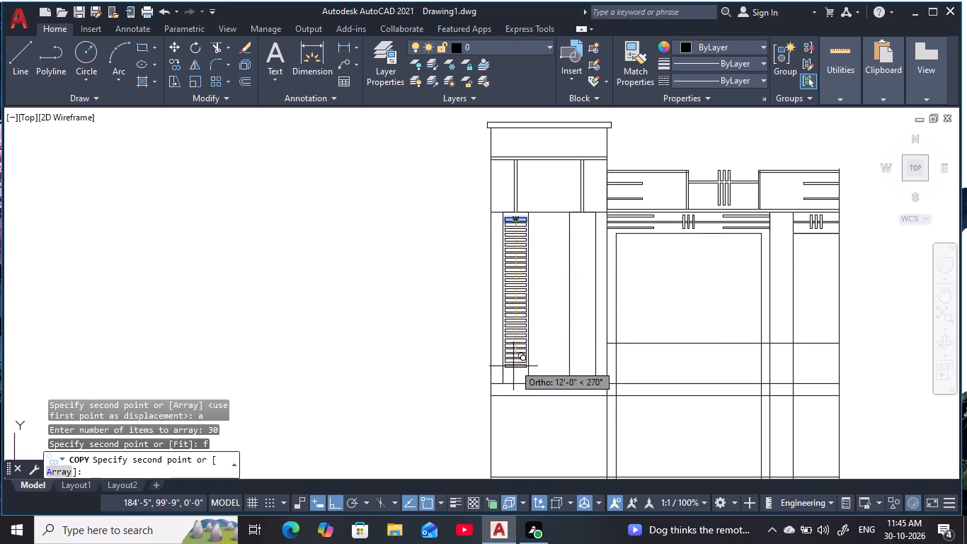
scroll(509, 392, up, 2)
scroll(507, 406, down, 2)
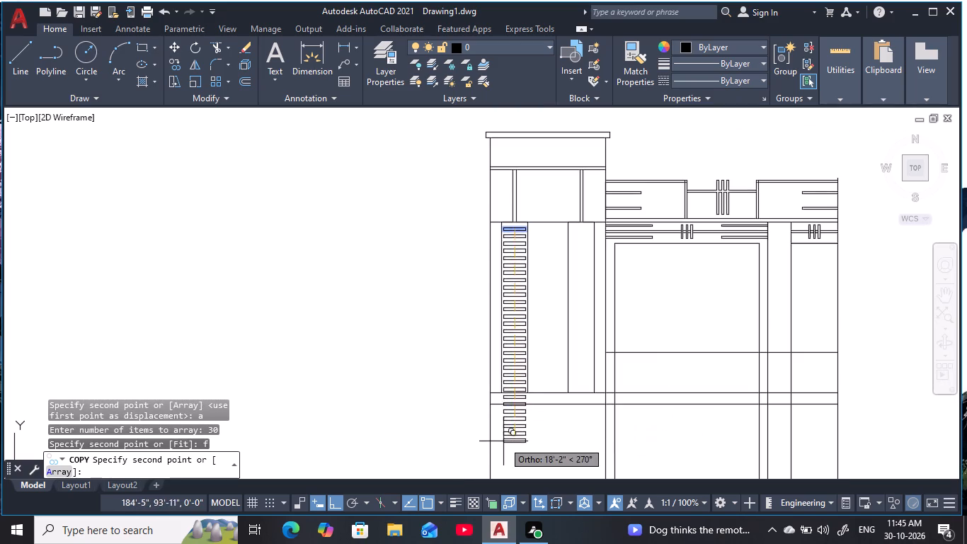
middle_drag(507, 471, 506, 396)
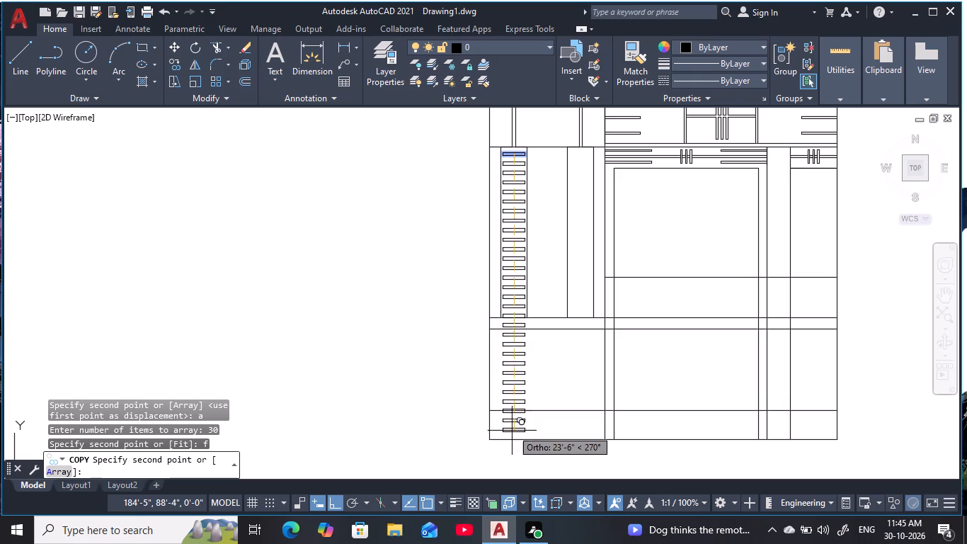
scroll(514, 437, up, 1)
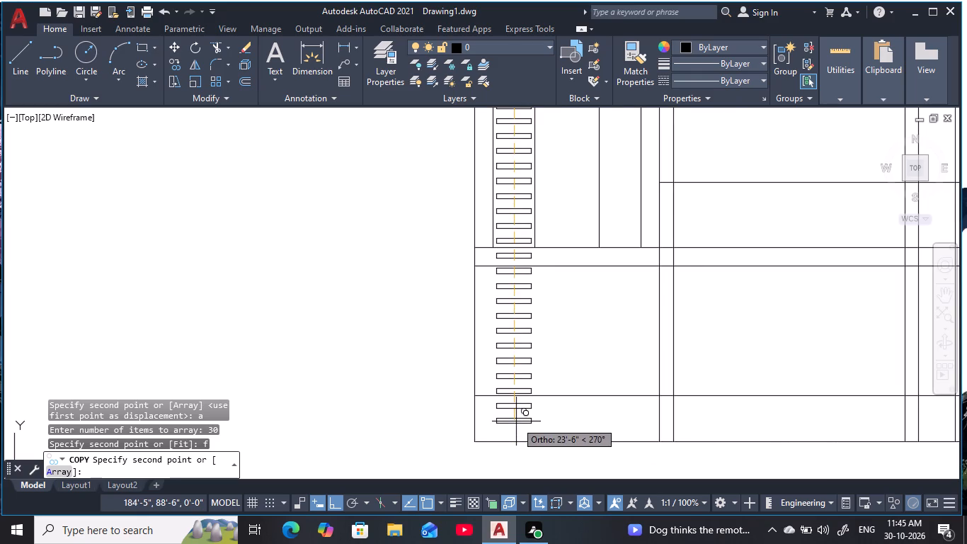
middle_drag(517, 422, 520, 456)
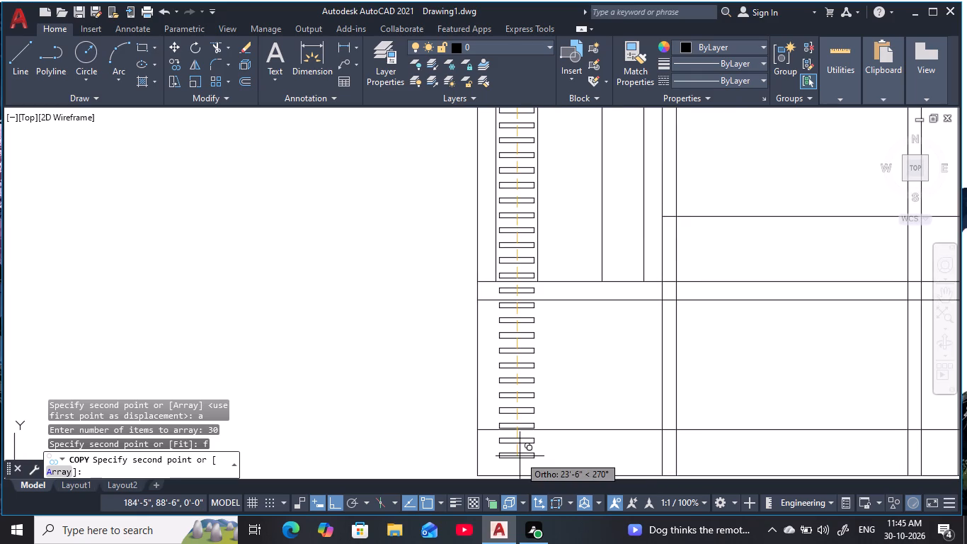
scroll(520, 455, down, 1)
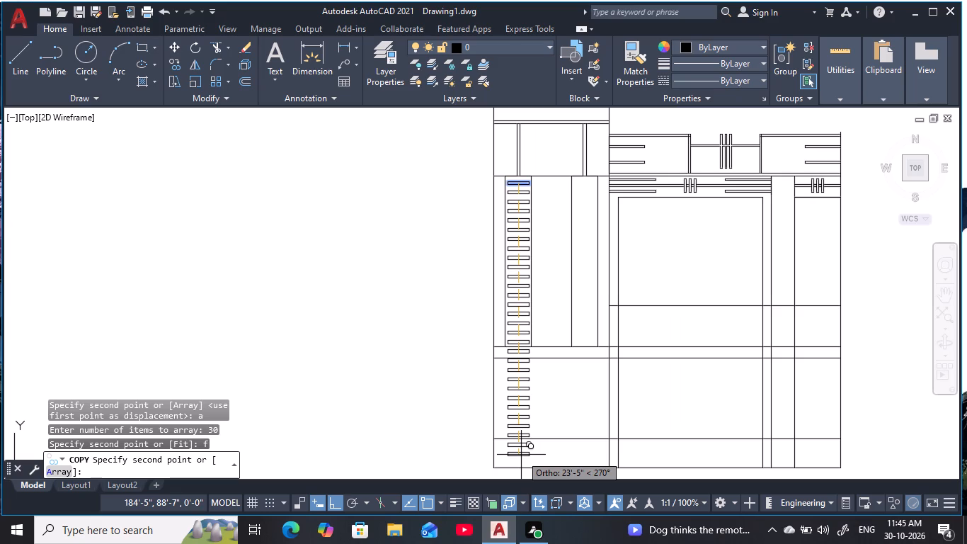
scroll(523, 455, up, 1)
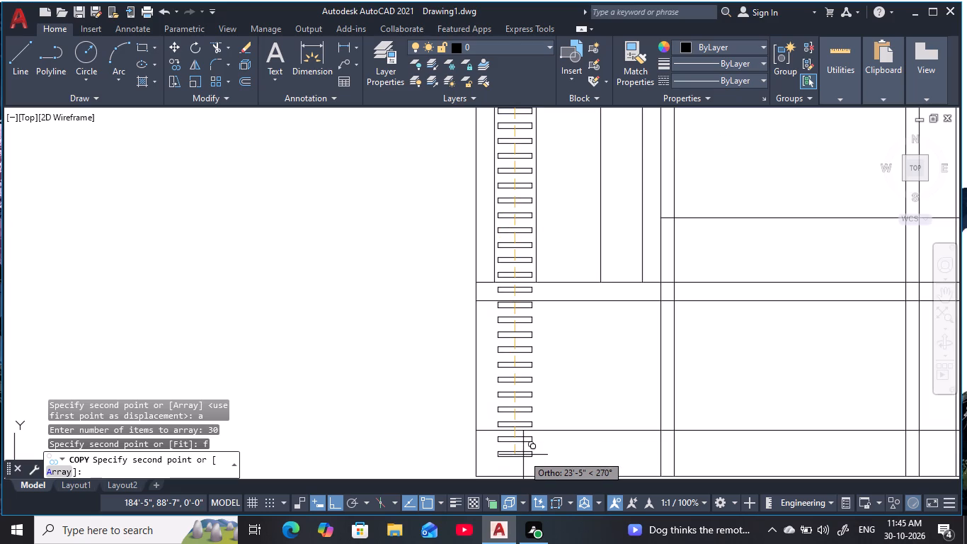
click(523, 455)
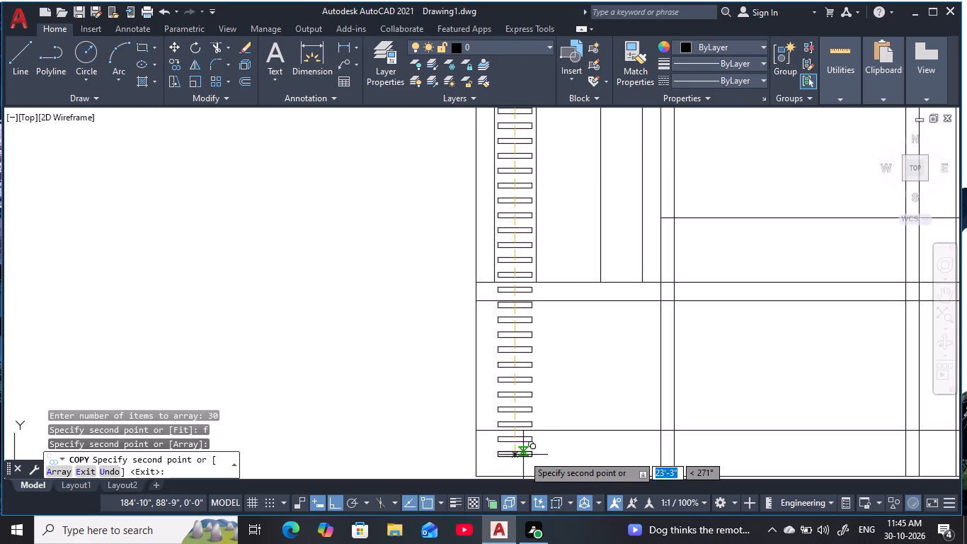
key(Escape)
key(Escape)
key(Escape)
key(Escape)
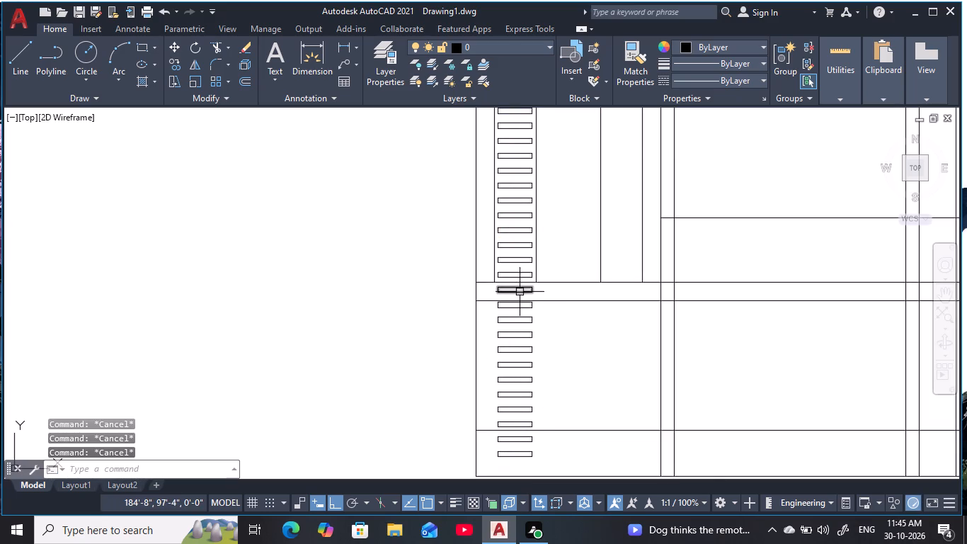
Erase the arrayed rectangles that lie below the foot of the left-hand pilaster.
scroll(513, 299, up, 3)
click(434, 251)
scroll(566, 331, down, 1)
middle_drag(573, 339, 599, 193)
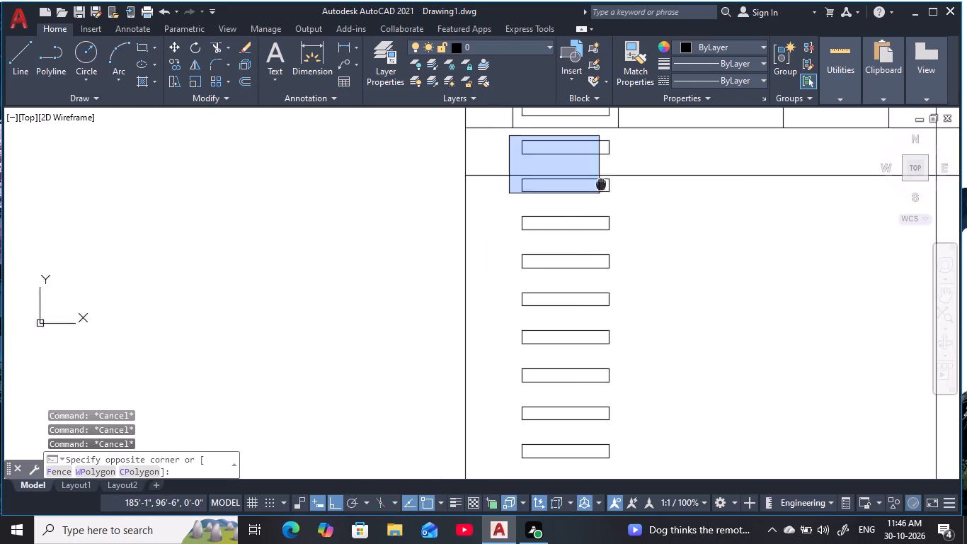
scroll(612, 136, down, 2)
click(629, 325)
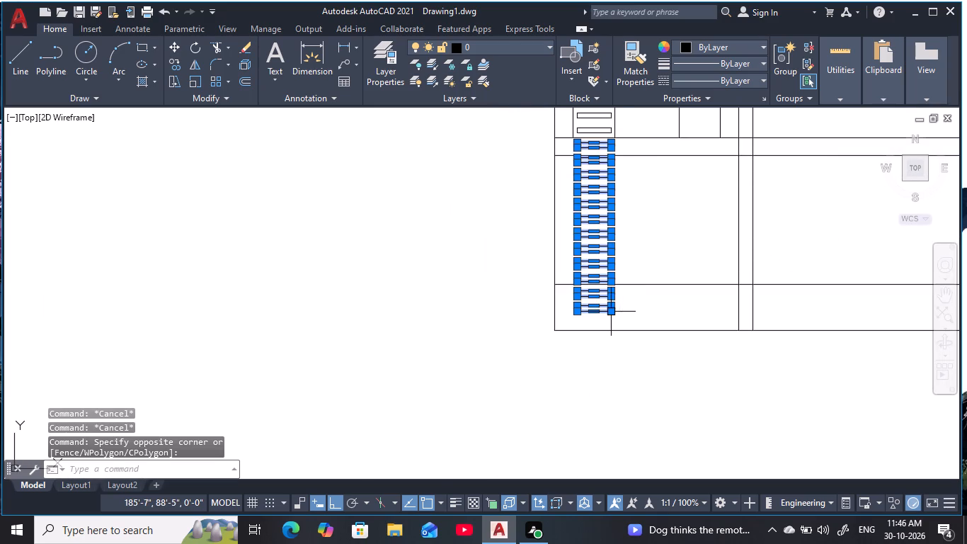
text(e)
key(space)
text(e)
key(space)
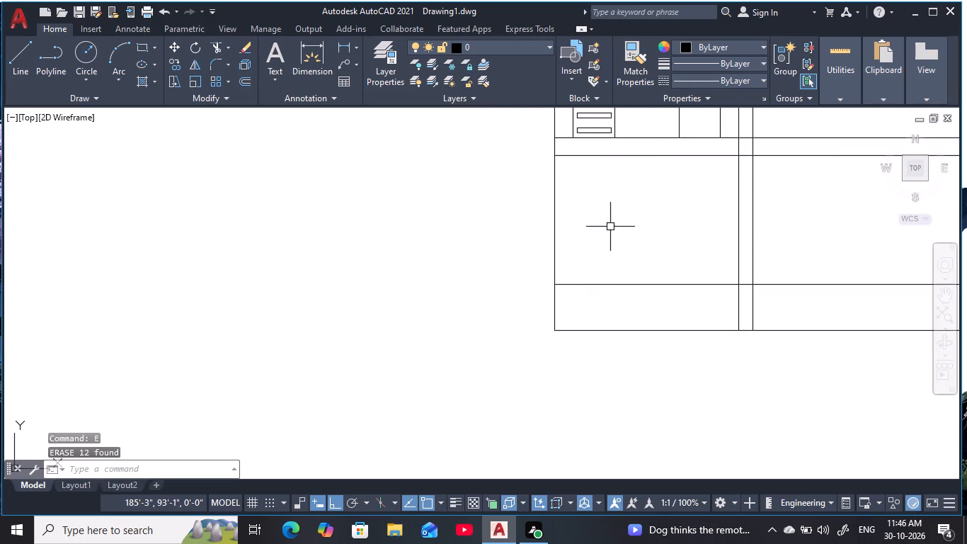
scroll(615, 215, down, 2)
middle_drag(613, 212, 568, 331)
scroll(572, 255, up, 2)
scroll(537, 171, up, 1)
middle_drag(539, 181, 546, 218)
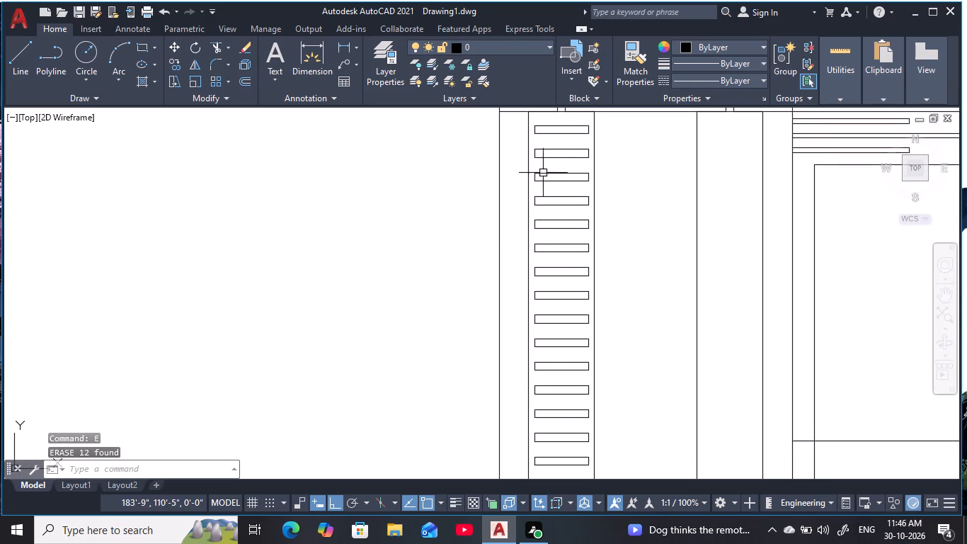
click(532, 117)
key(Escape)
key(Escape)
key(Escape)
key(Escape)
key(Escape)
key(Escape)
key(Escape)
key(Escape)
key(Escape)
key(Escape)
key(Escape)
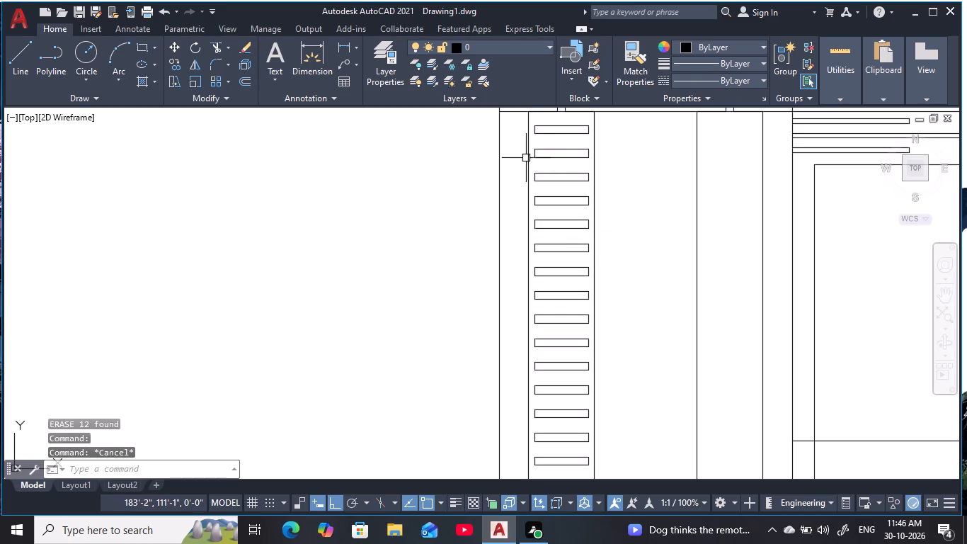
Copy the column of small rectangles in the left-hand pilaster straight across, centring it in the right-hand pilaster.
scroll(532, 128, up, 2)
click(530, 120)
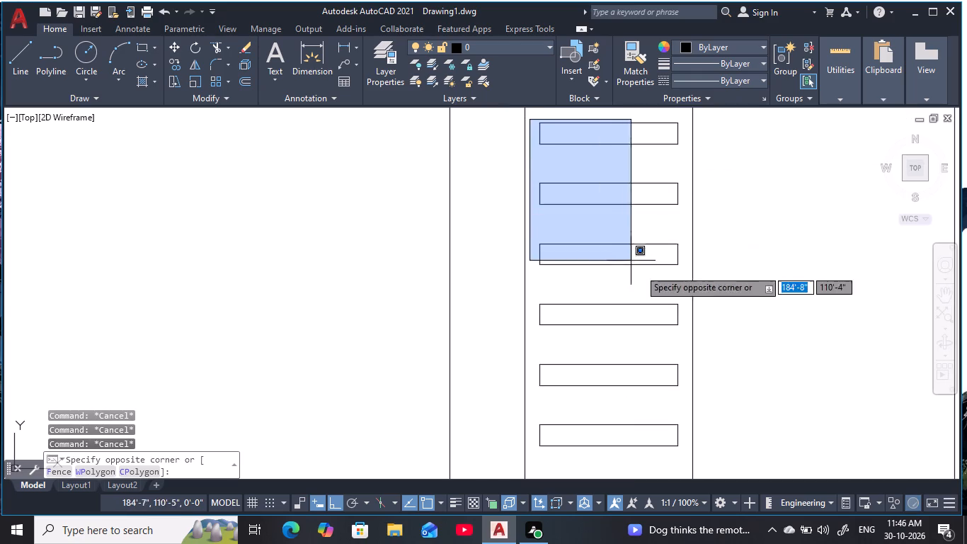
middle_drag(705, 344, 704, 185)
scroll(713, 135, down, 3)
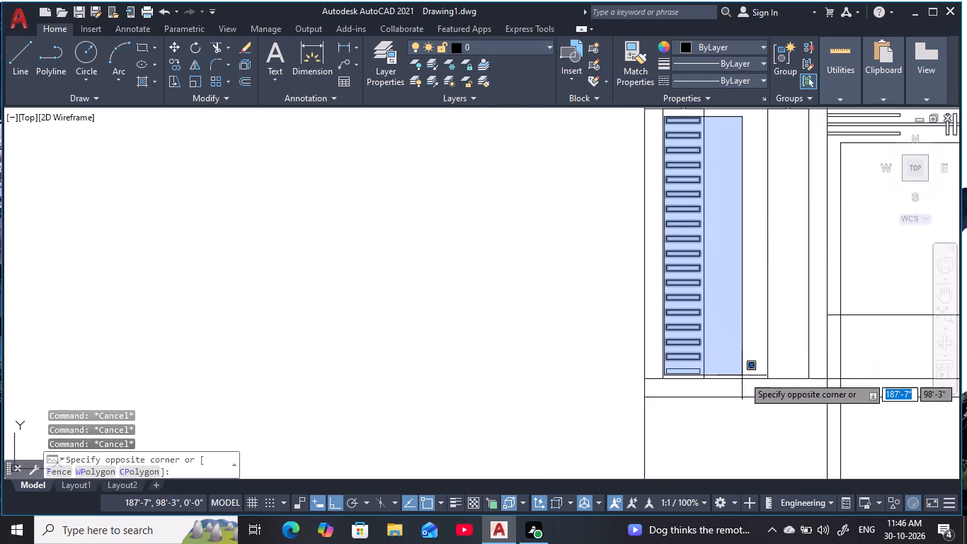
click(744, 379)
key(c)
text(o)
key(space)
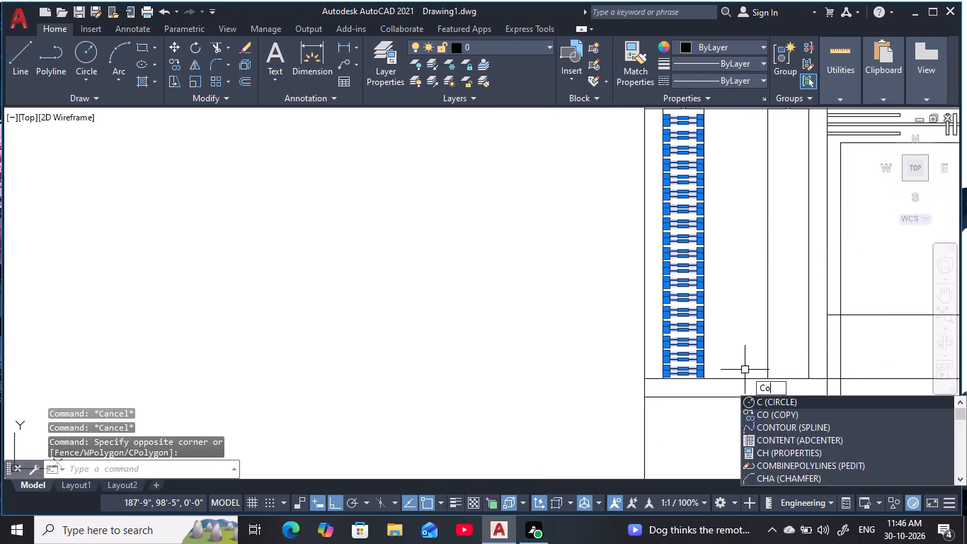
click(682, 374)
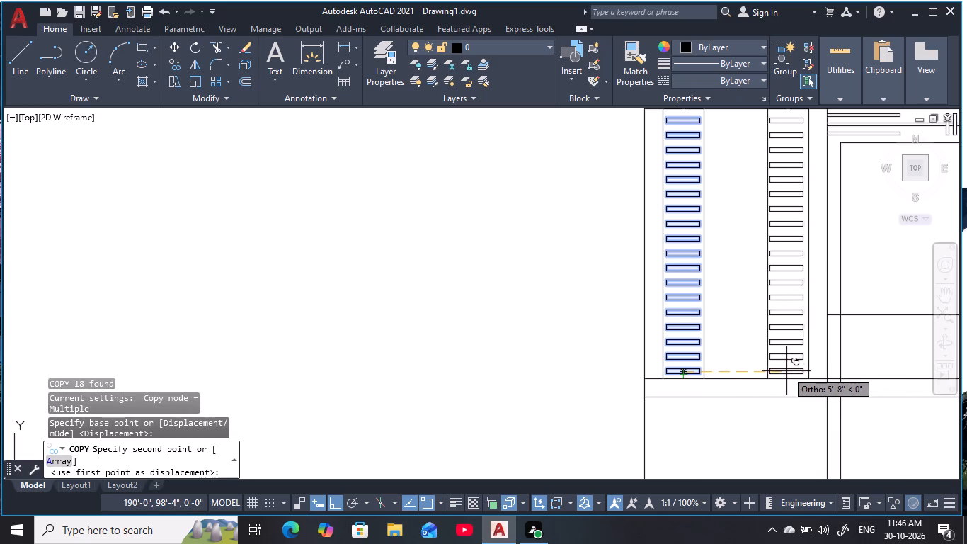
click(789, 370)
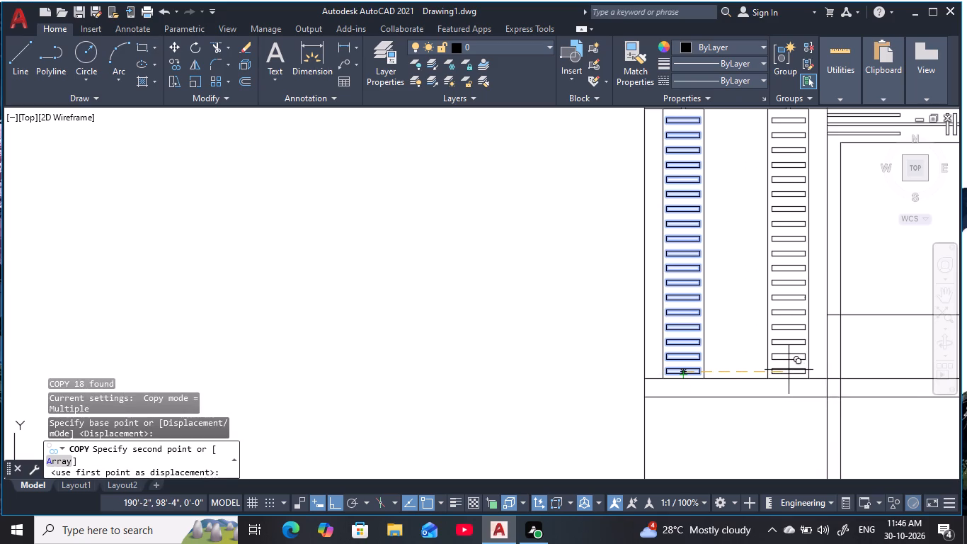
key(Escape)
scroll(773, 271, down, 1)
key(Escape)
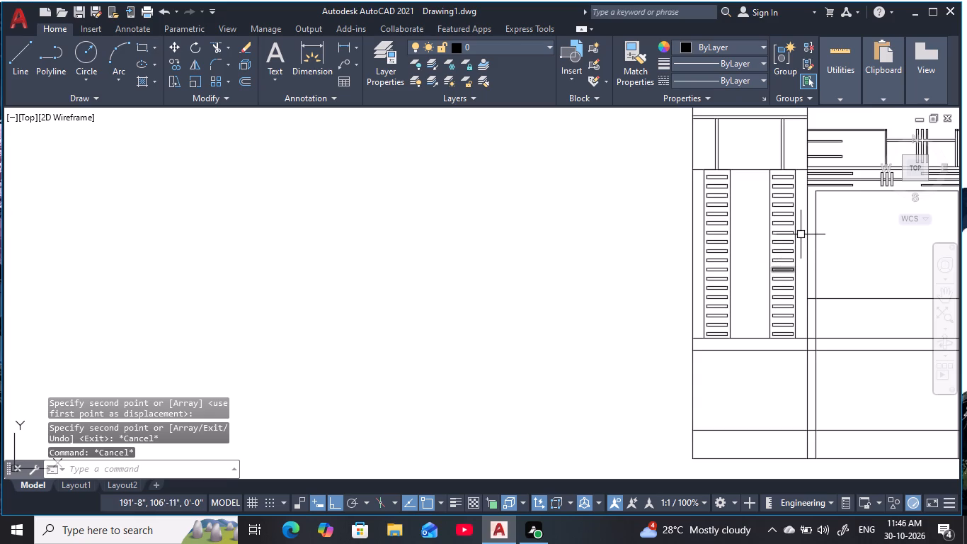
scroll(820, 215, up, 2)
middle_drag(768, 229, 742, 232)
scroll(742, 232, down, 2)
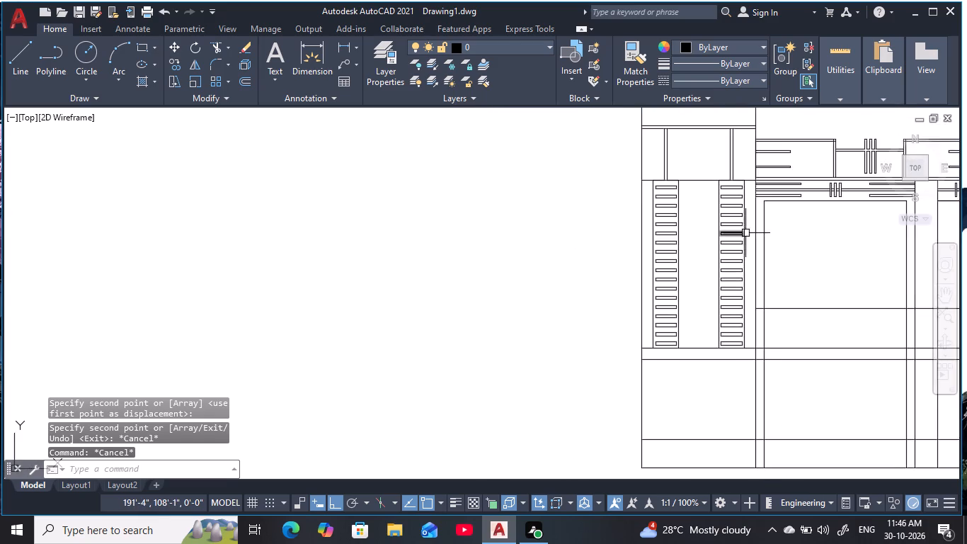
middle_drag(745, 237, 692, 244)
key(Escape)
key(Escape)
key(Escape)
key(Escape)
key(Escape)
key(Escape)
key(Escape)
key(Escape)
key(Escape)
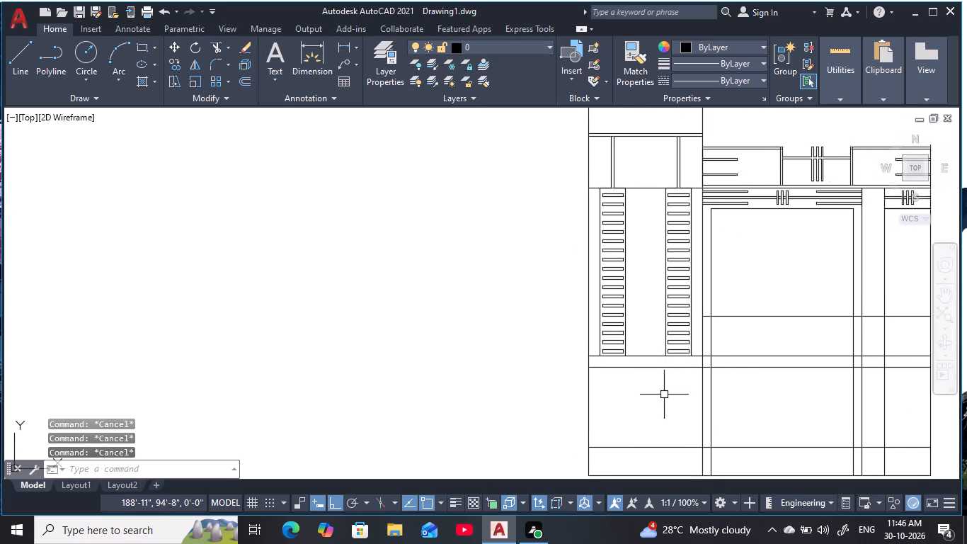
key(Escape)
key(Escape)
key(Escape)
Trim the line at the pilasters' feet between the two pilasters and on their outer sides, within the left bay.
scroll(635, 369, up, 1)
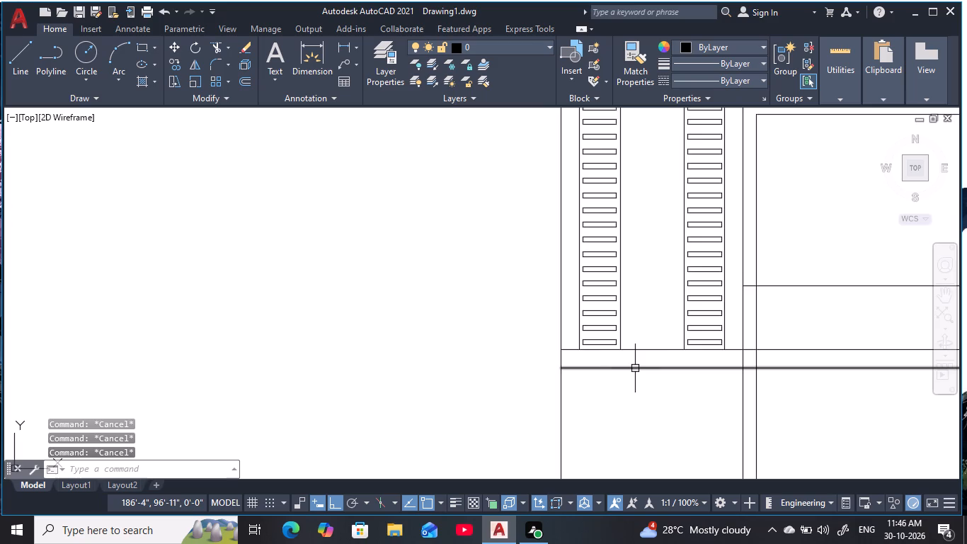
middle_drag(636, 365, 651, 351)
text(tr)
key(space)
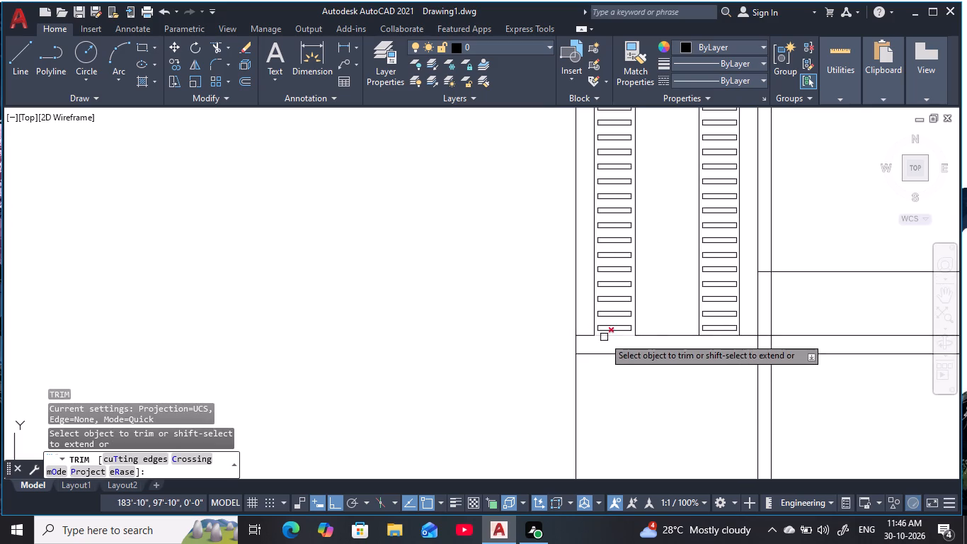
click(583, 336)
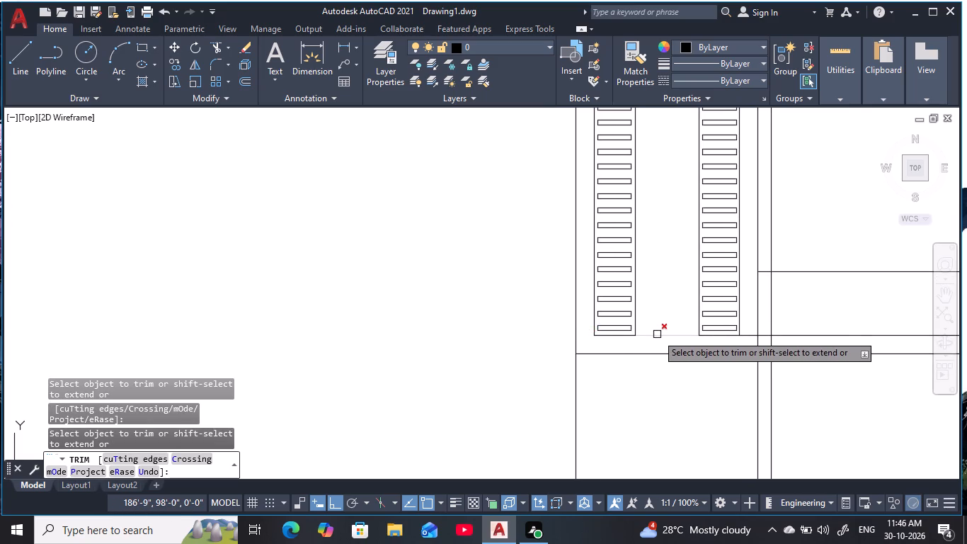
click(657, 334)
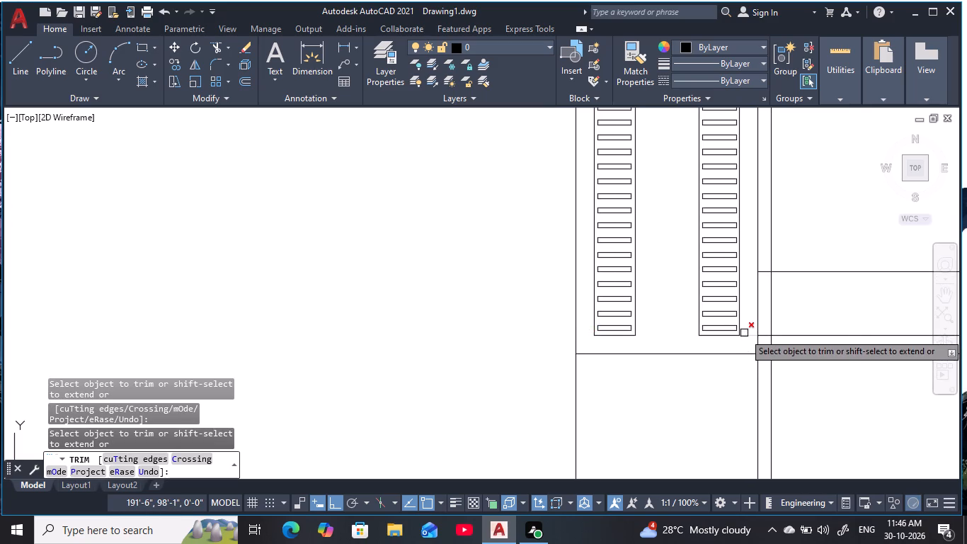
click(745, 336)
scroll(669, 317, down, 1)
middle_drag(670, 317, 651, 361)
key(Escape)
key(Escape)
key(Escape)
key(Escape)
key(Escape)
key(Escape)
key(Escape)
key(Escape)
key(Escape)
key(Escape)
key(Escape)
key(Escape)
key(Escape)
key(Escape)
key(Escape)
key(Escape)
key(Escape)
key(Escape)
key(Escape)
key(Escape)
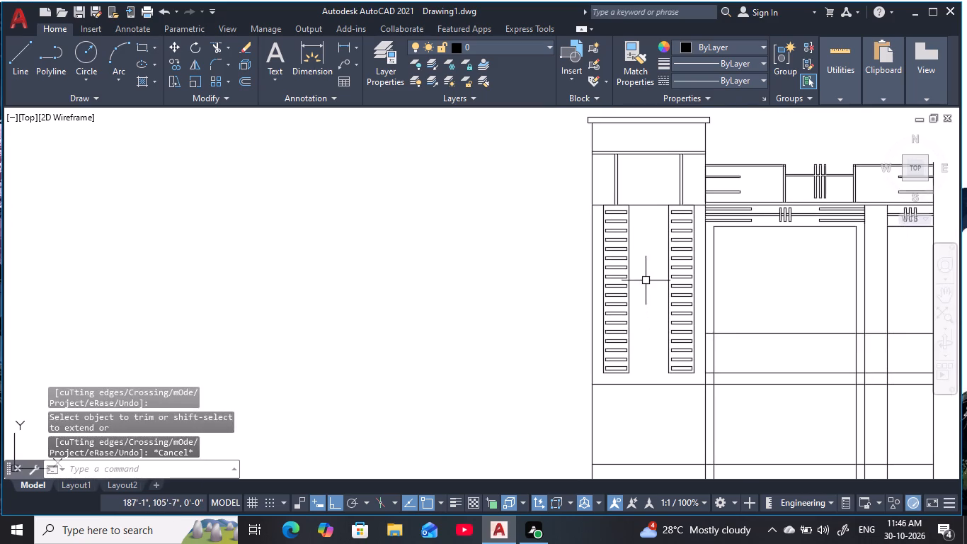
Trim the horizontal line between the tops of the two pilasters.
text(tr)
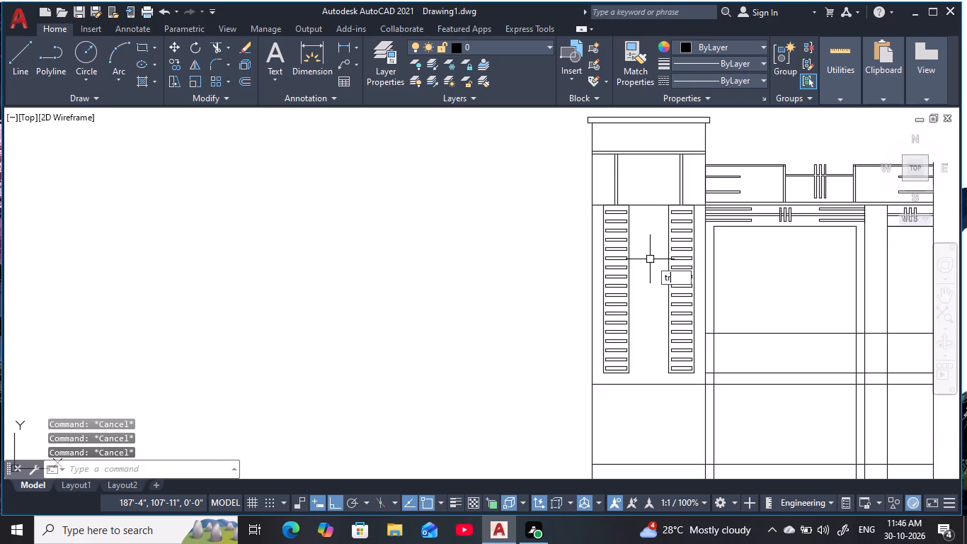
key(space)
click(653, 217)
click(648, 193)
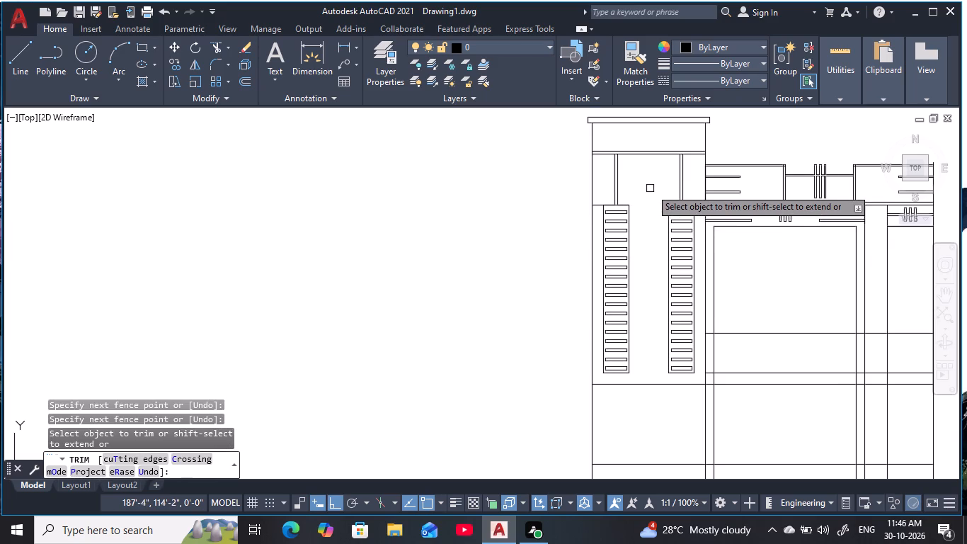
middle_click(652, 188)
key(Escape)
key(Escape)
key(Escape)
key(Escape)
key(Escape)
key(Escape)
key(Escape)
key(Escape)
key(Escape)
key(Escape)
key(Escape)
key(Escape)
key(Escape)
key(Escape)
key(Escape)
key(Escape)
key(Escape)
key(Escape)
key(Escape)
Regenerate the drawing display.
scroll(649, 185, up, 1)
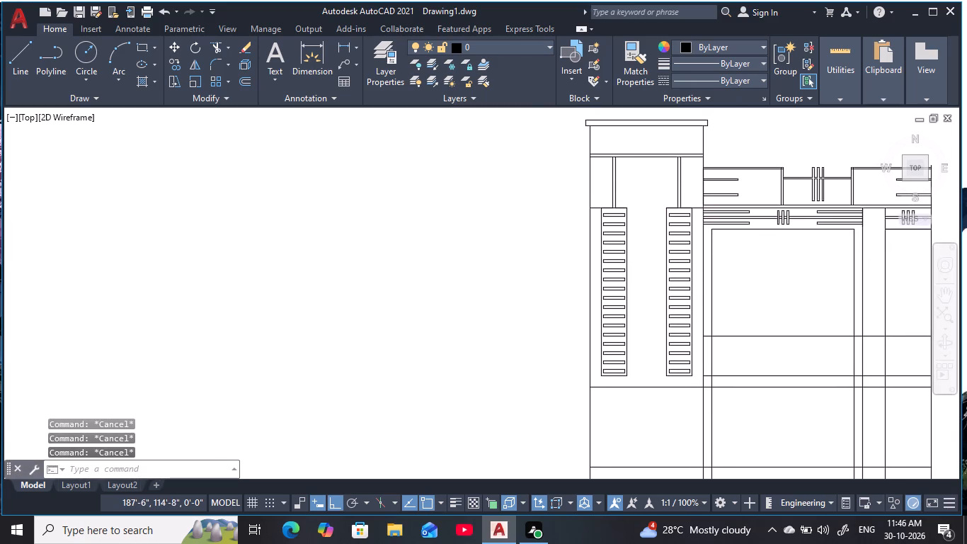
middle_drag(646, 185, 614, 145)
key(Escape)
key(r)
text(e)
key(space)
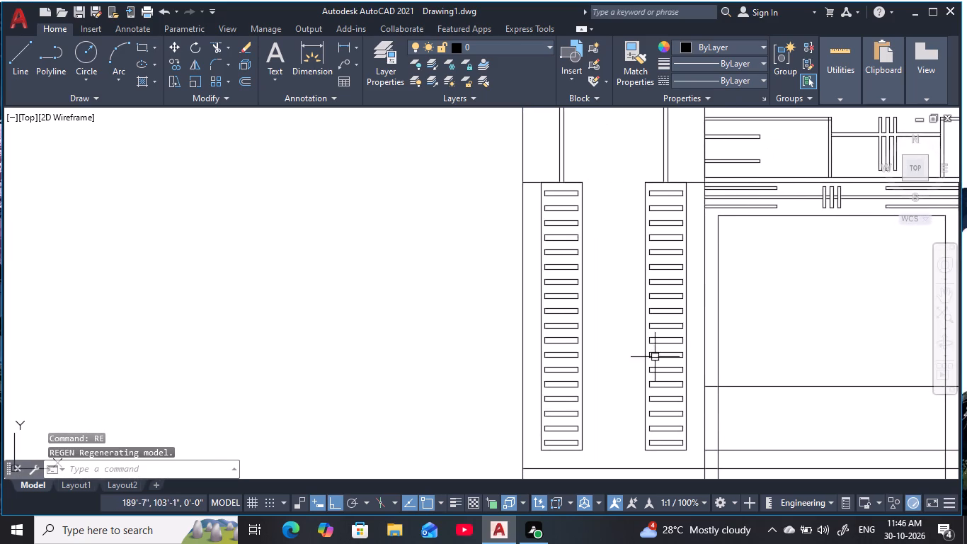
key(space)
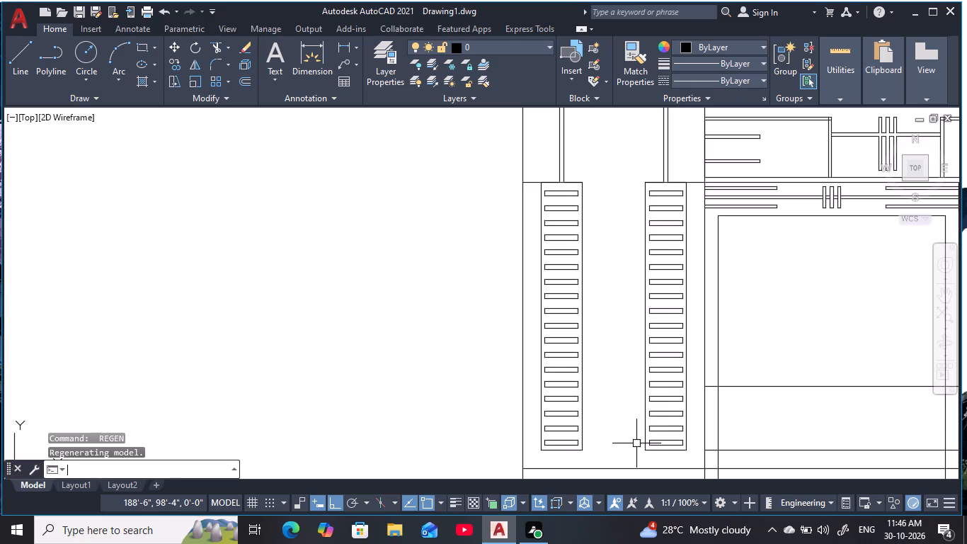
key(Escape)
key(Escape)
key(Escape)
key(Escape)
key(Escape)
key(Escape)
key(Escape)
key(Escape)
key(Escape)
key(Escape)
key(Escape)
key(Escape)
key(Escape)
key(Escape)
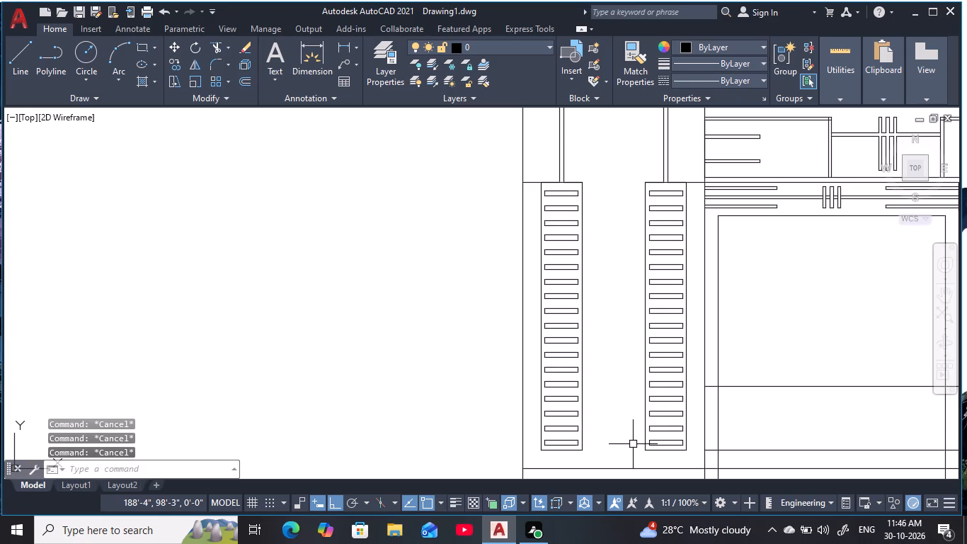
Draw a tall vertical rectangle about 2'-1" by 16' between the two pilasters, reaching up between the paired strips.
text(re)
key(c)
key(space)
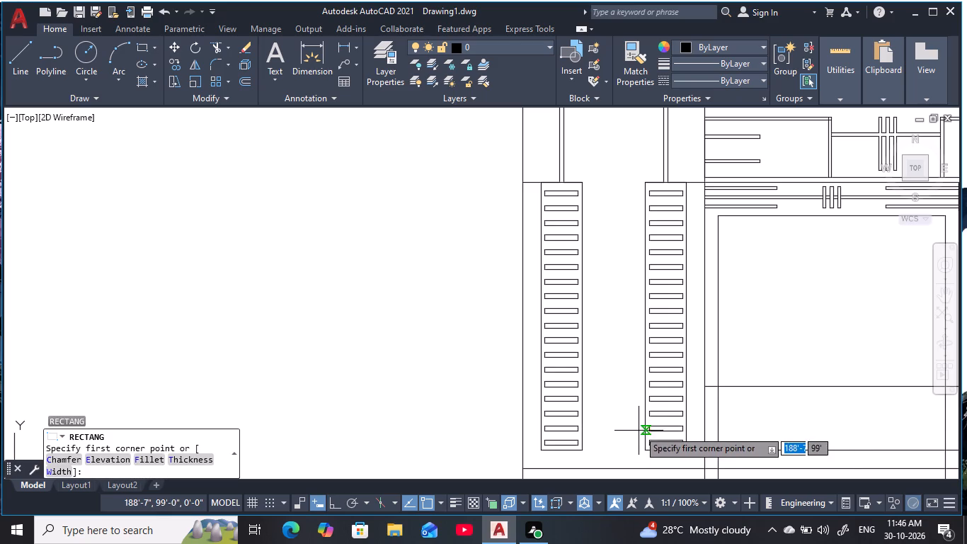
click(634, 413)
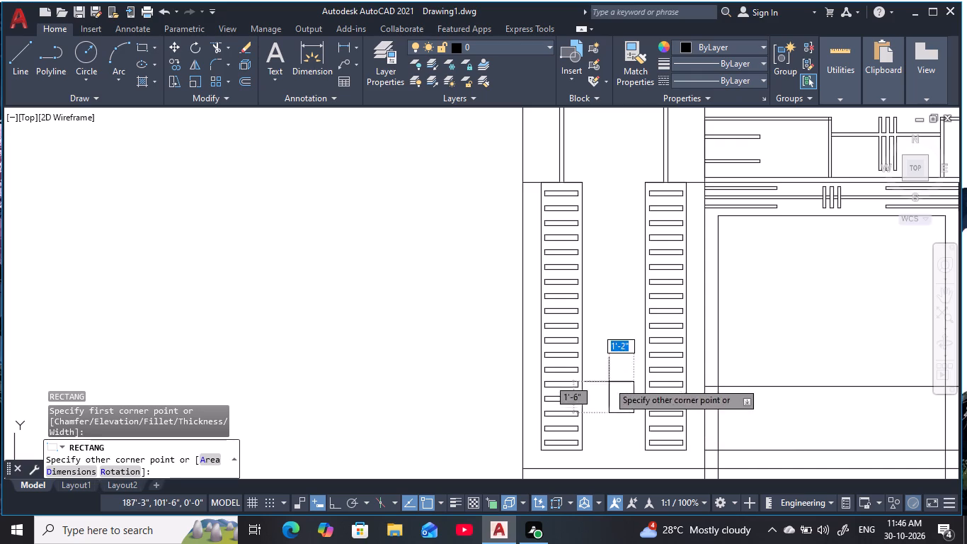
middle_drag(593, 225, 594, 227)
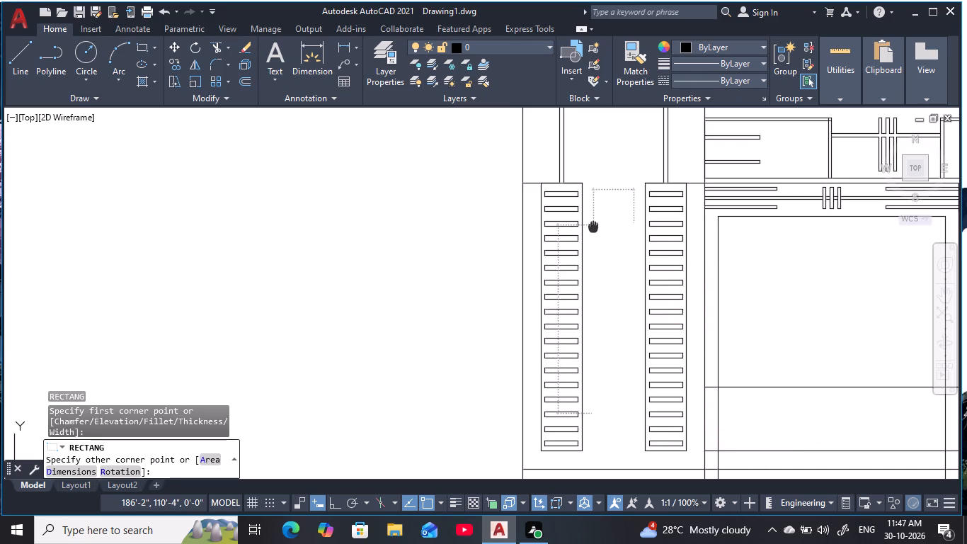
middle_drag(594, 227, 578, 330)
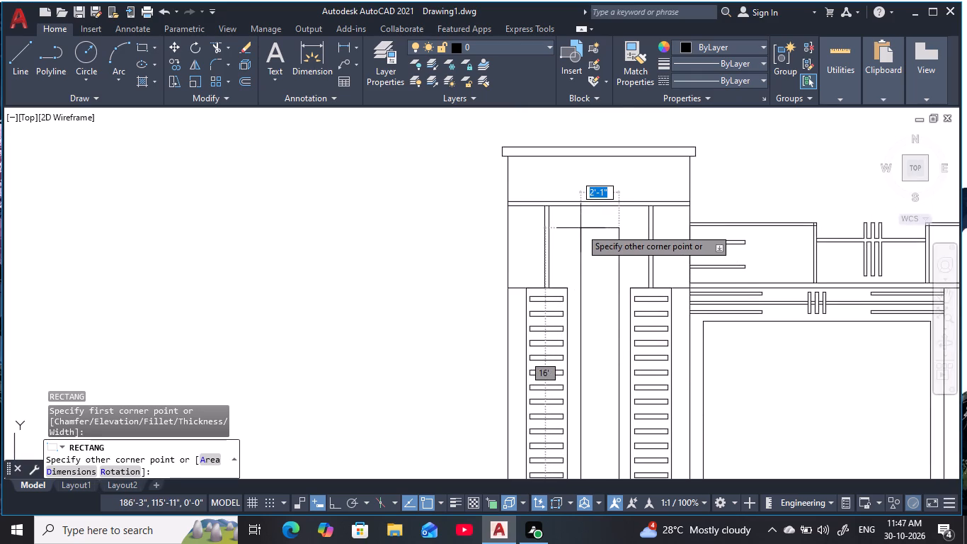
click(580, 228)
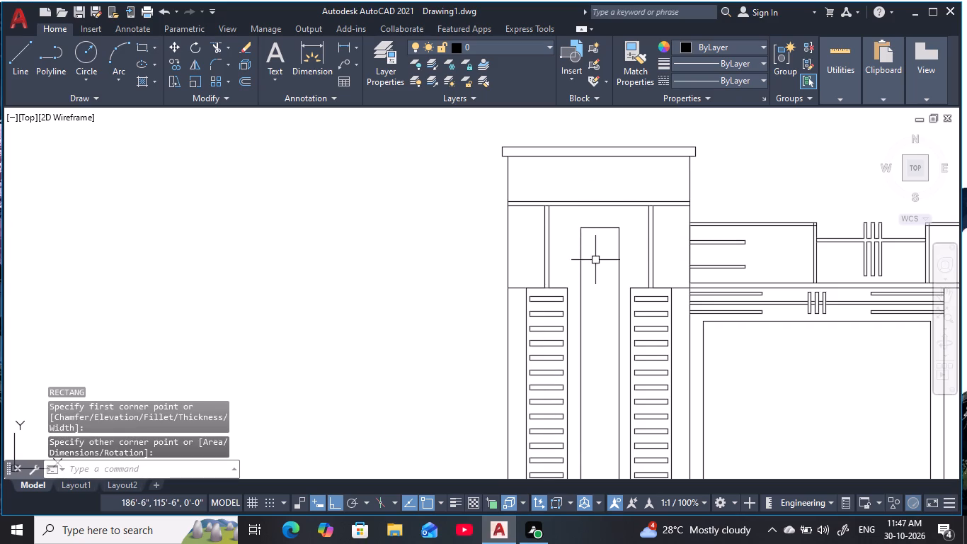
key(Escape)
middle_drag(617, 327, 590, 220)
scroll(588, 219, down, 1)
middle_drag(578, 233, 569, 260)
scroll(569, 260, up, 1)
key(Escape)
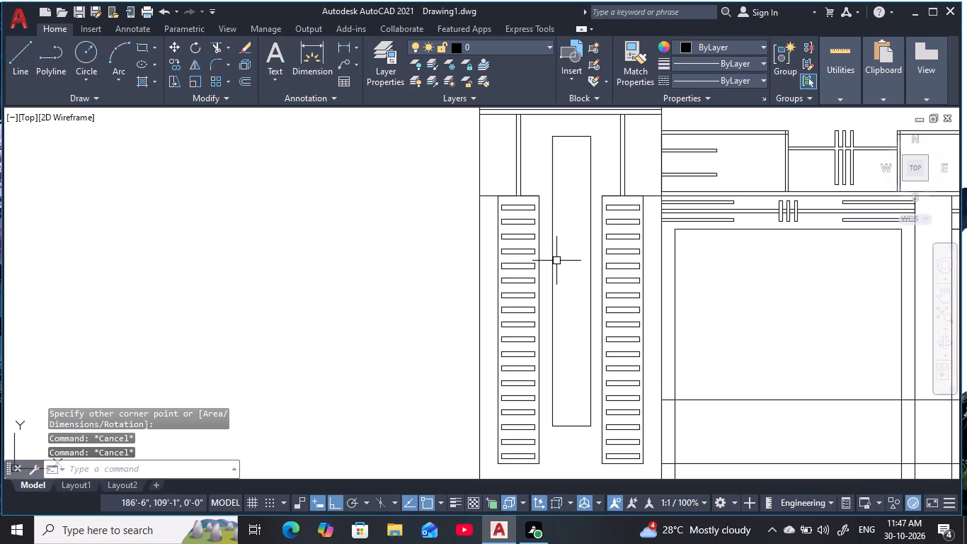
Offset the tall central rectangle outward by 2".
text(o 2)
key(space)
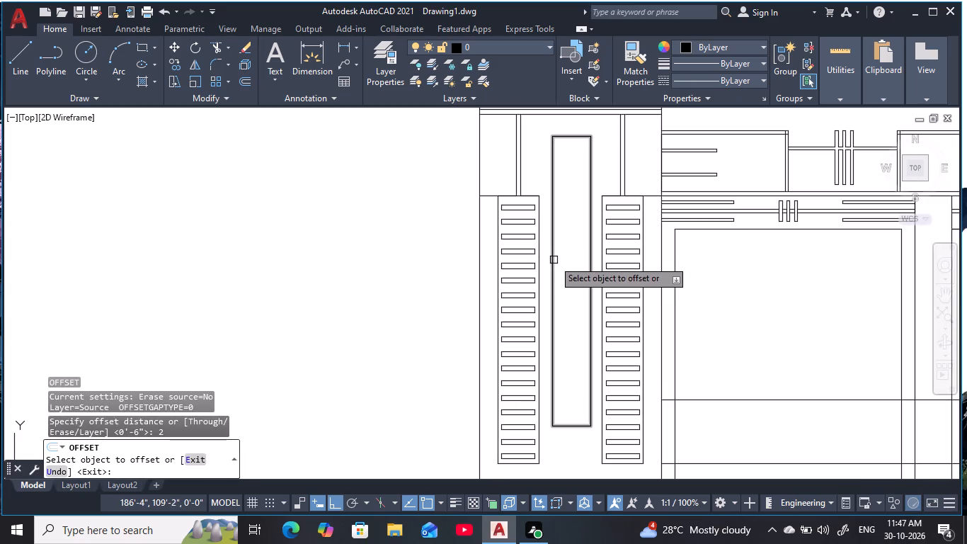
click(554, 260)
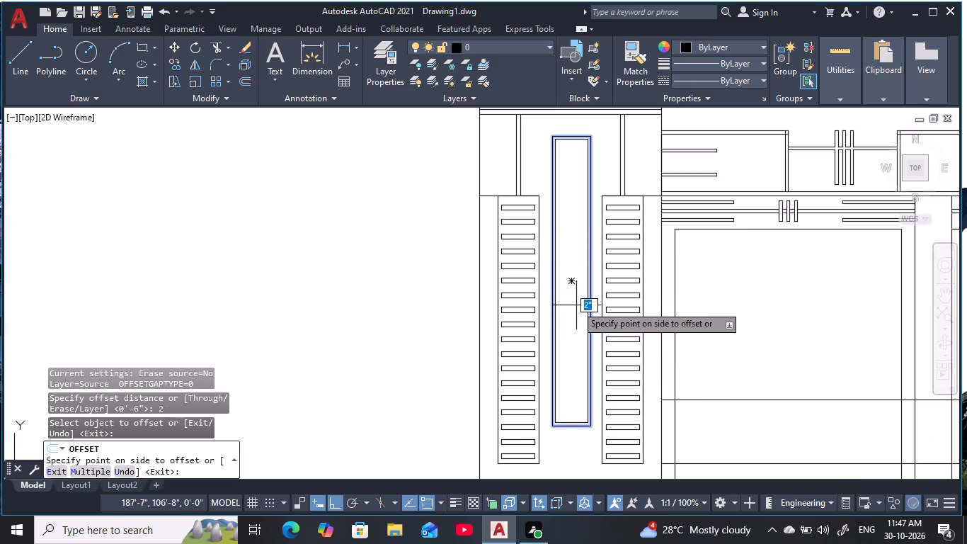
click(302, 276)
key(Escape)
key(Escape)
key(Escape)
key(Escape)
key(Escape)
key(Escape)
key(Escape)
key(Escape)
key(Escape)
key(Escape)
key(Escape)
key(Escape)
key(Escape)
key(Escape)
key(Escape)
key(Escape)
key(Escape)
key(Escape)
key(Escape)
key(Escape)
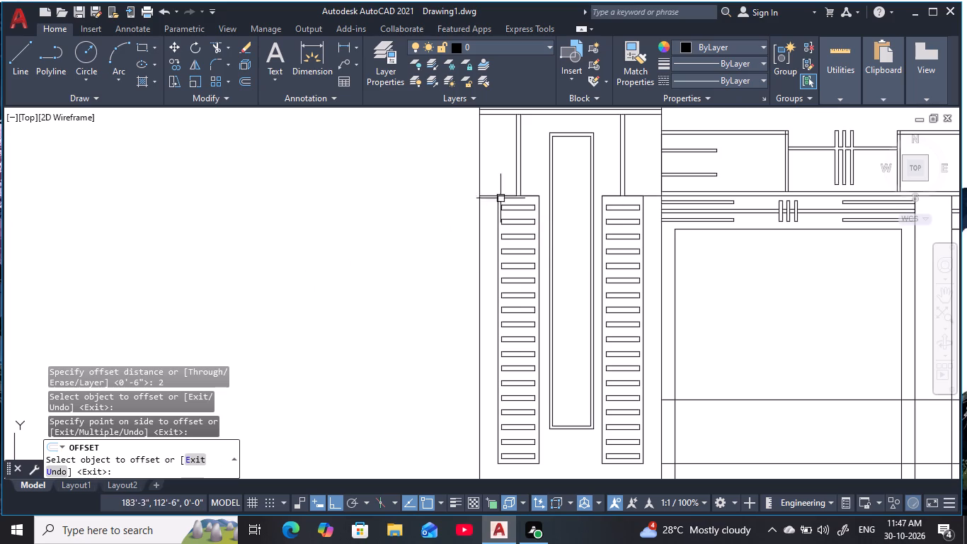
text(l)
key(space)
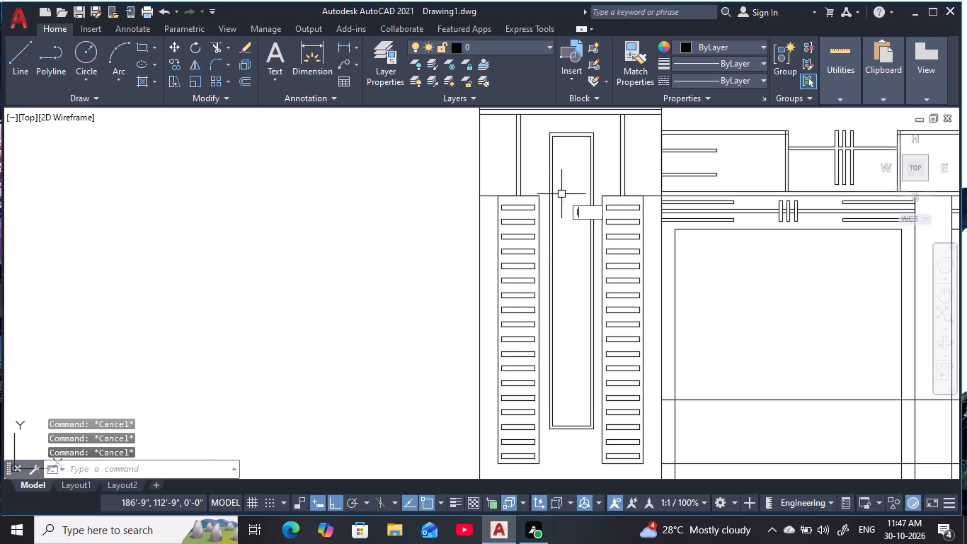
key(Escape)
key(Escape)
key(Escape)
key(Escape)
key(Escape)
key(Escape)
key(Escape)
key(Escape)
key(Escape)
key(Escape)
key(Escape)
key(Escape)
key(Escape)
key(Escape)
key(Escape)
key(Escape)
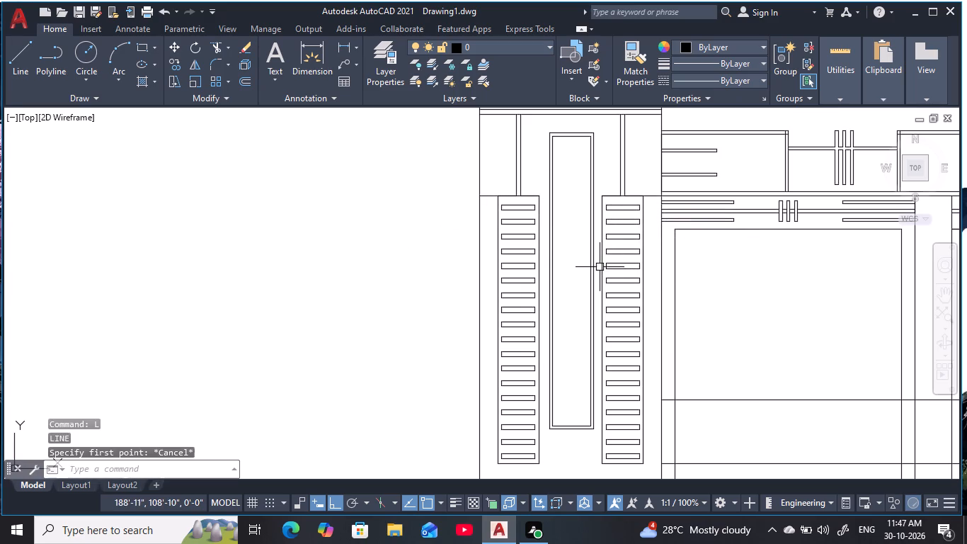
Draw a horizontal line across the inner tall central rectangle at its mid-height, between the midpoints of its long sides.
text(l)
key(space)
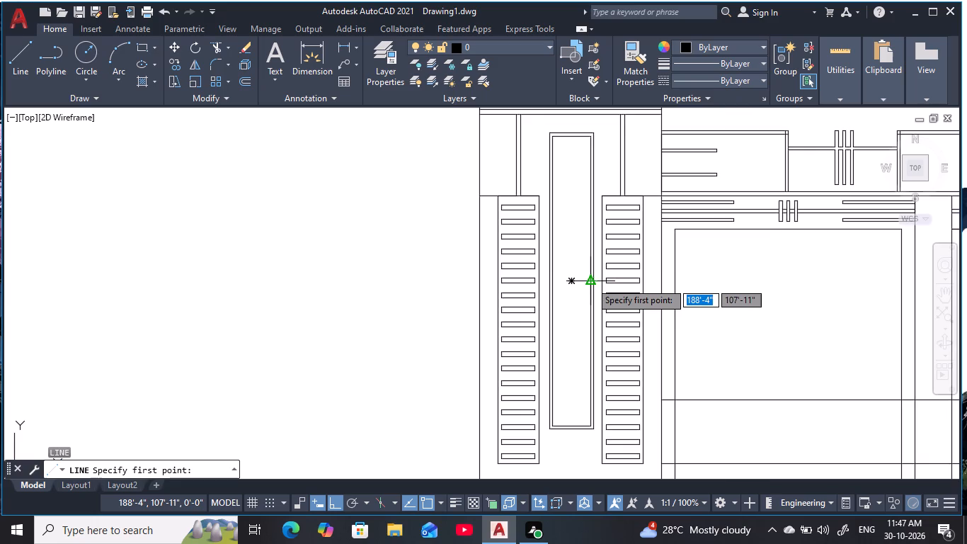
scroll(591, 283, up, 2)
click(590, 281)
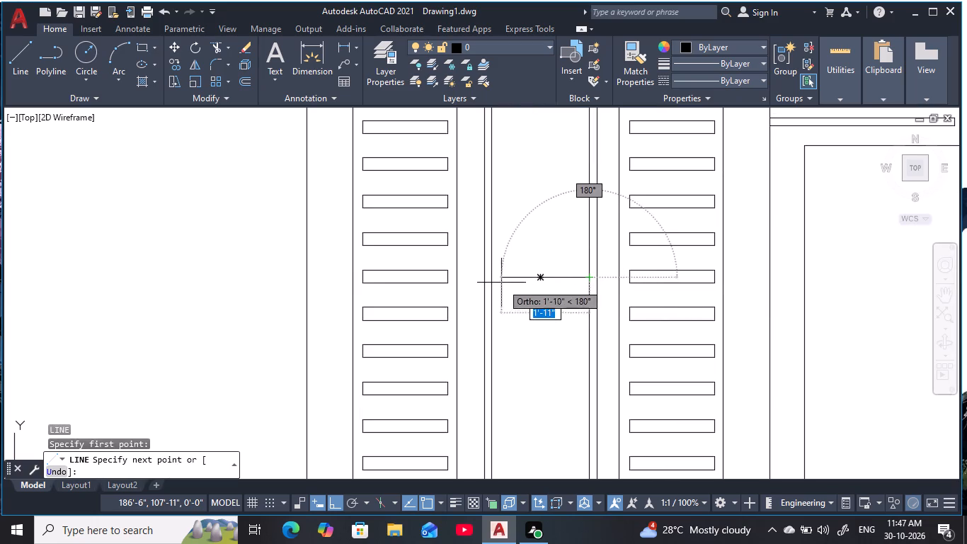
click(494, 278)
key(Escape)
key(Escape)
key(Escape)
key(Escape)
key(Escape)
key(Escape)
key(Escape)
key(Escape)
key(Escape)
key(Escape)
key(Escape)
key(Escape)
key(Escape)
key(Escape)
key(Escape)
key(Escape)
key(Escape)
key(Escape)
key(Escape)
key(Escape)
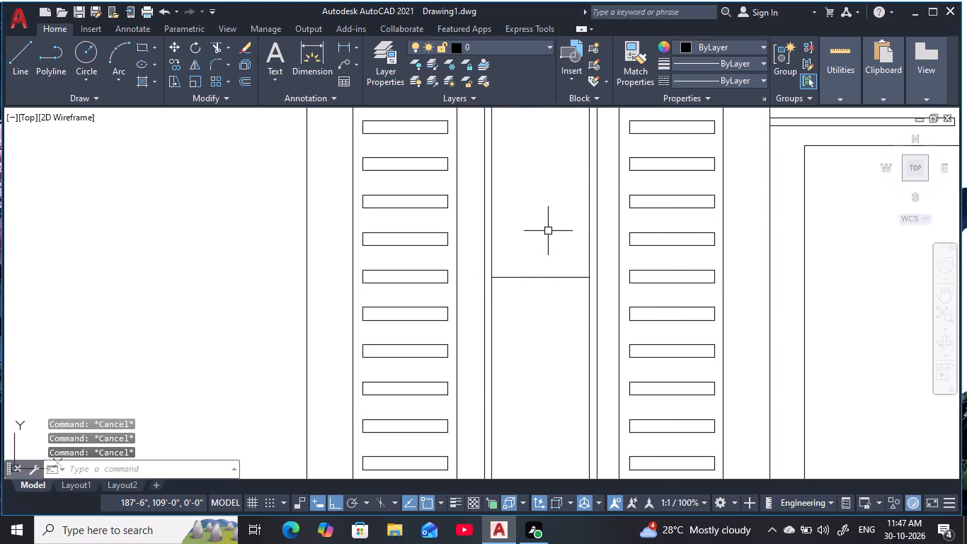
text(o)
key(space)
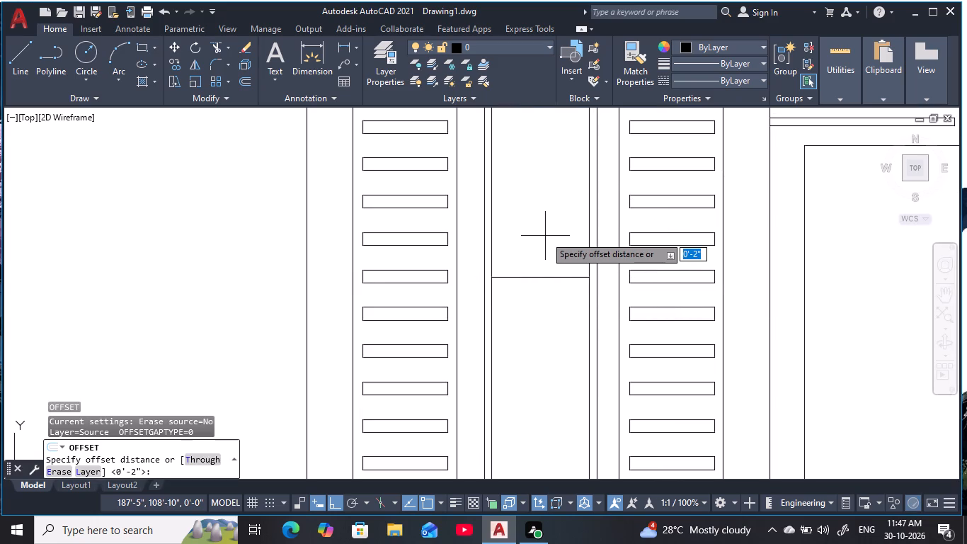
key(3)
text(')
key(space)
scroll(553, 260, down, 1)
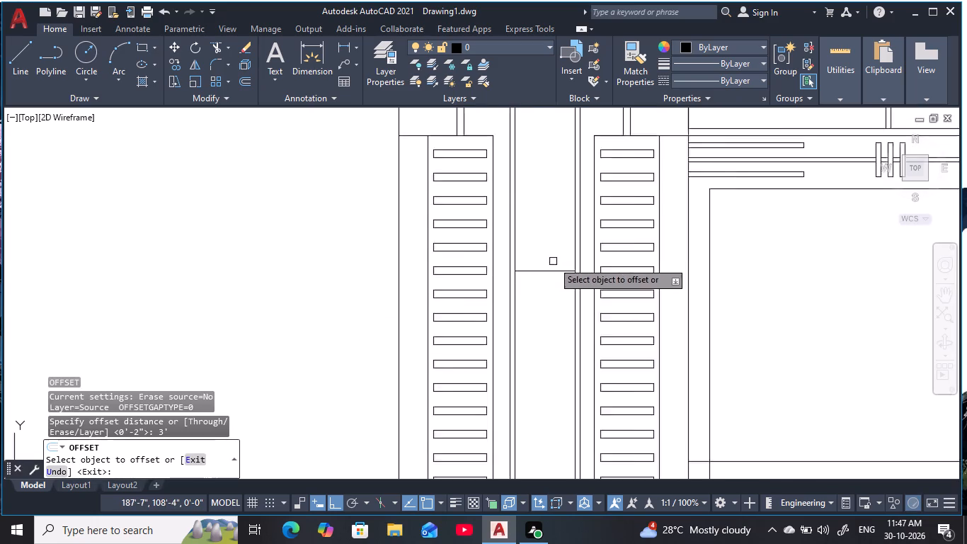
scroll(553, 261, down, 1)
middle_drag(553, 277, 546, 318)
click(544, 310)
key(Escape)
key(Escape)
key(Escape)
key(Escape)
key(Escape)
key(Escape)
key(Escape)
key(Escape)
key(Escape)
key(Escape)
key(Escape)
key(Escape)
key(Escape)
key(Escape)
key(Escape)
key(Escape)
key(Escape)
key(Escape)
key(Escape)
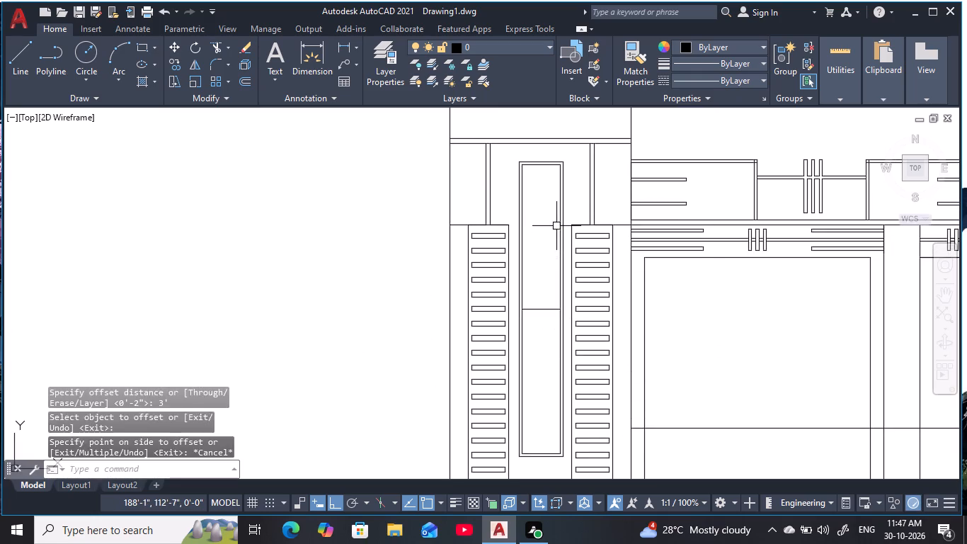
Offset the central panel's mid-height line by 4' both upward and downward.
text(o)
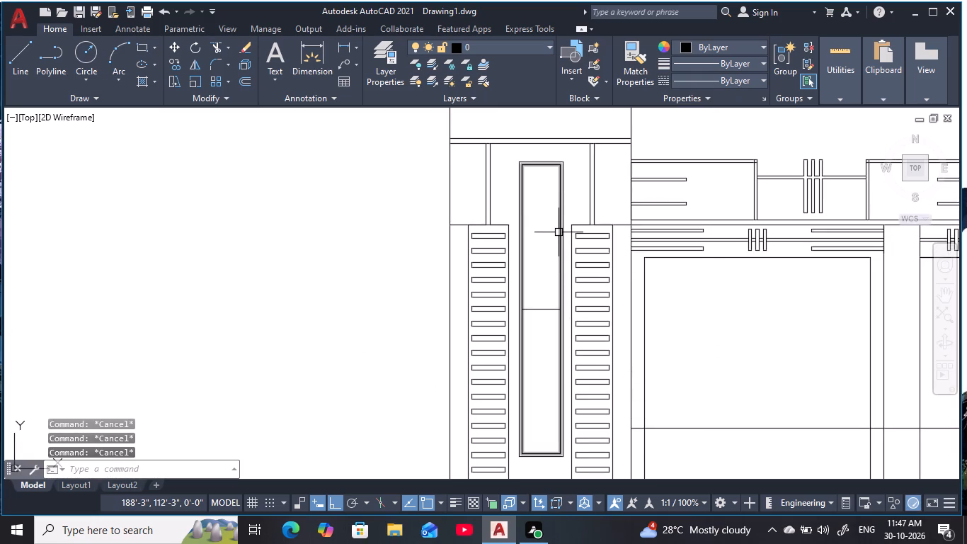
key(space)
text(4')
key(space)
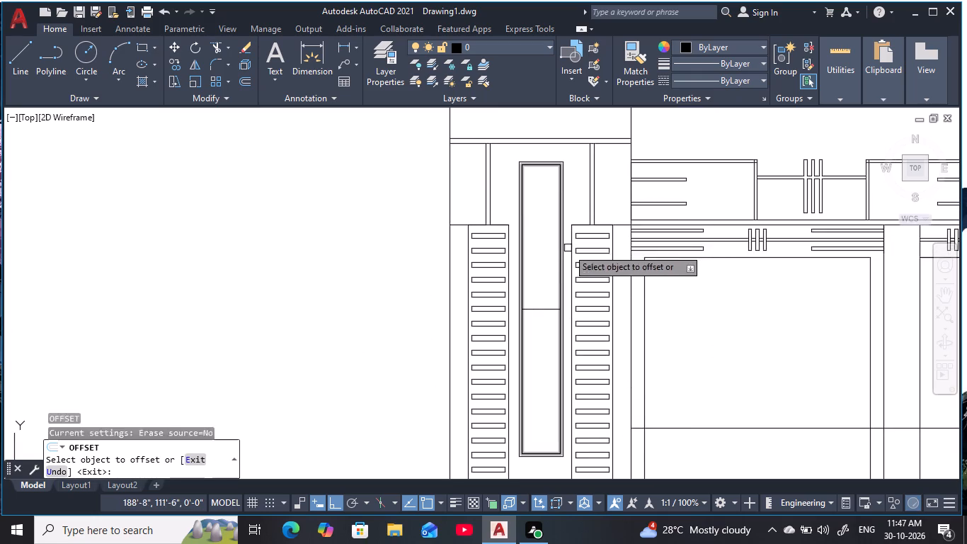
click(543, 311)
click(555, 215)
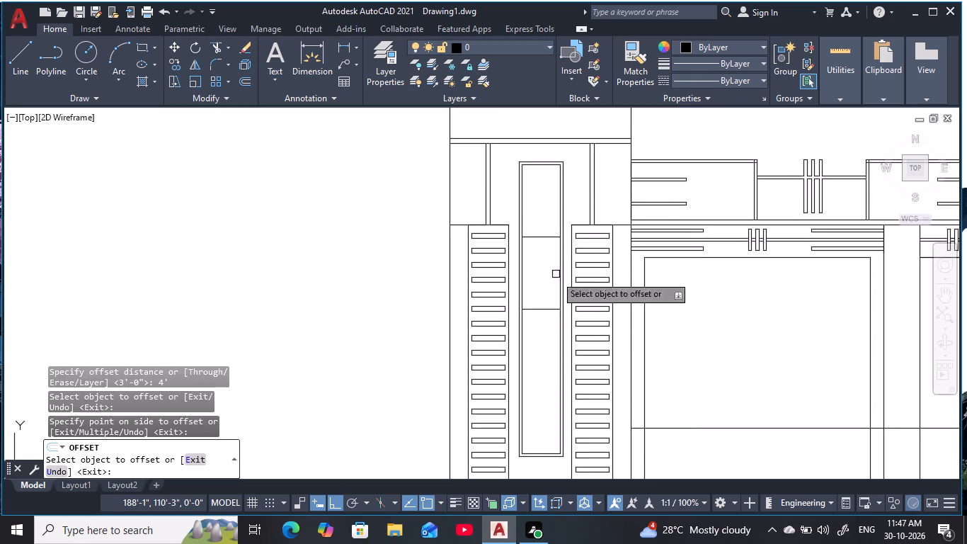
click(549, 310)
click(541, 429)
key(Escape)
key(Escape)
key(Escape)
key(Escape)
key(Escape)
key(Escape)
key(Escape)
key(Escape)
key(Escape)
key(Escape)
key(Escape)
key(Escape)
key(Escape)
key(Escape)
key(Escape)
key(Escape)
key(Escape)
key(Escape)
key(Escape)
key(Escape)
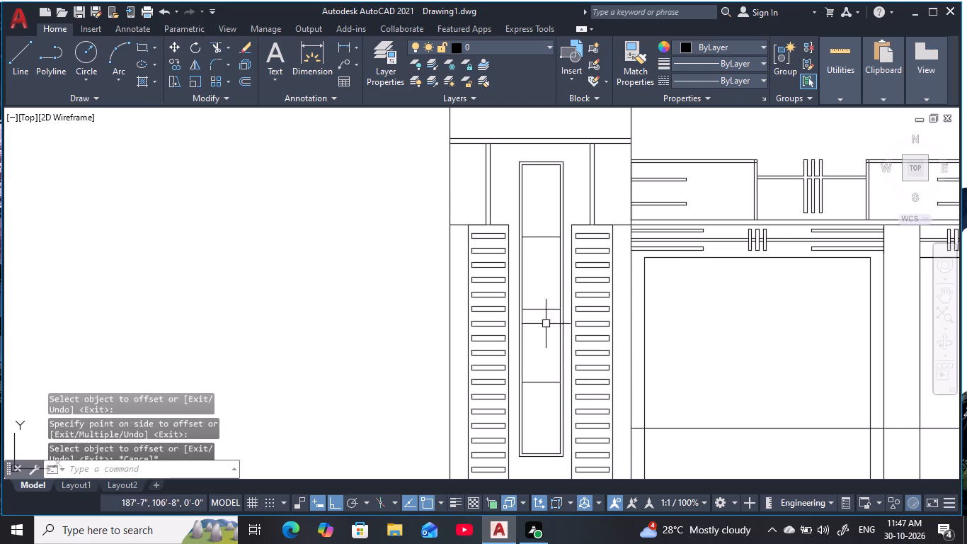
Offset the central panel's mid-height line by 1" both downward and upward.
key(o)
key(space)
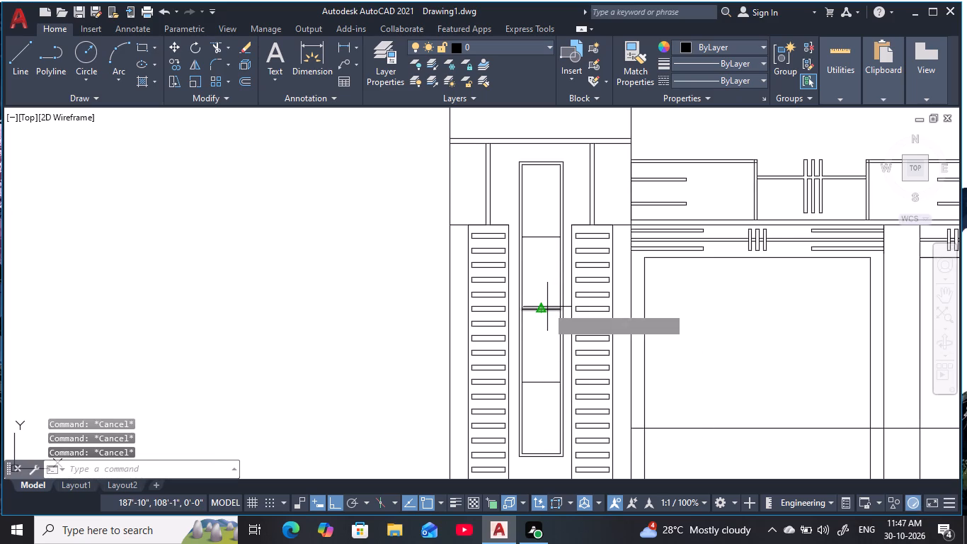
text(1)
key(space)
click(549, 310)
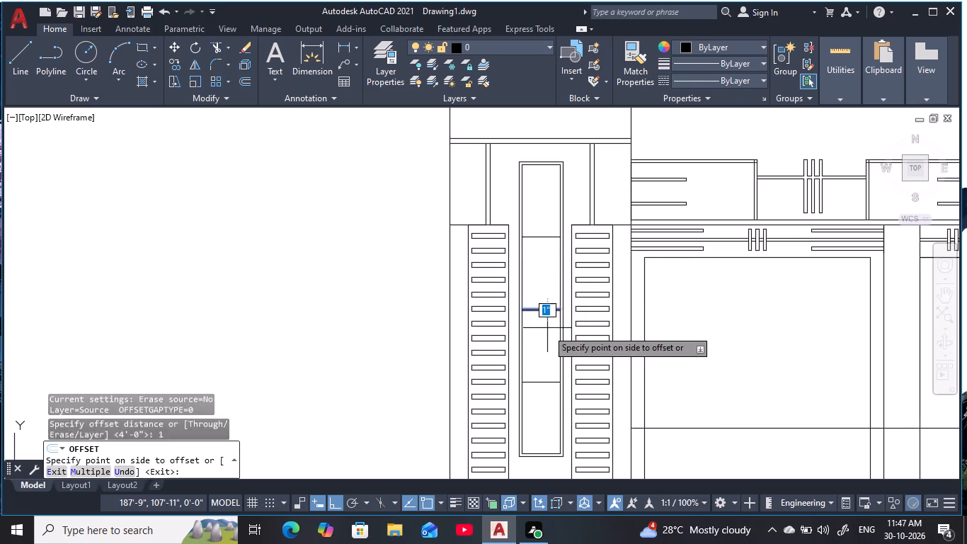
click(549, 355)
scroll(555, 310, up, 2)
click(553, 312)
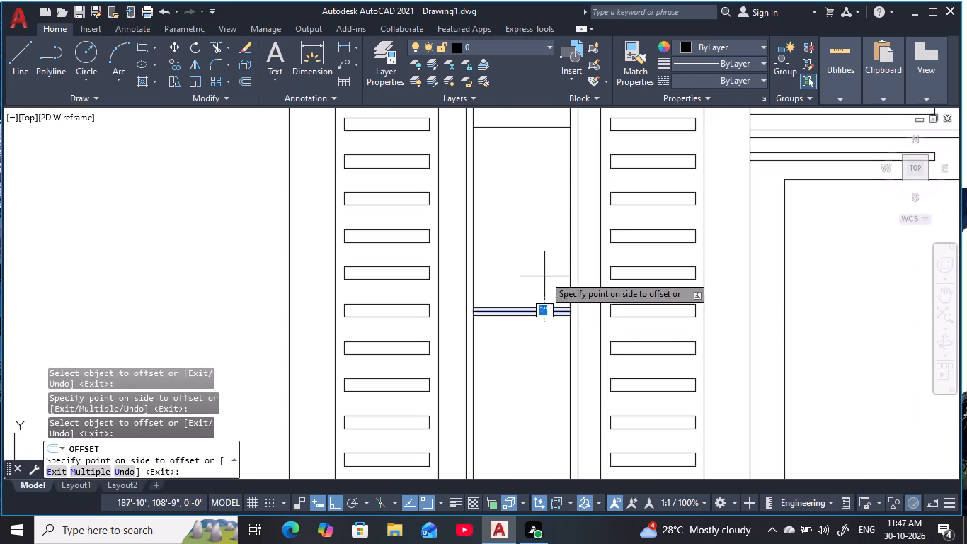
click(544, 276)
key(Escape)
key(Escape)
key(Escape)
key(Escape)
key(Escape)
key(Escape)
Erase the original mid-height line between the two closely spaced lines in the central panel.
middle_drag(555, 343, 559, 287)
scroll(556, 257, up, 2)
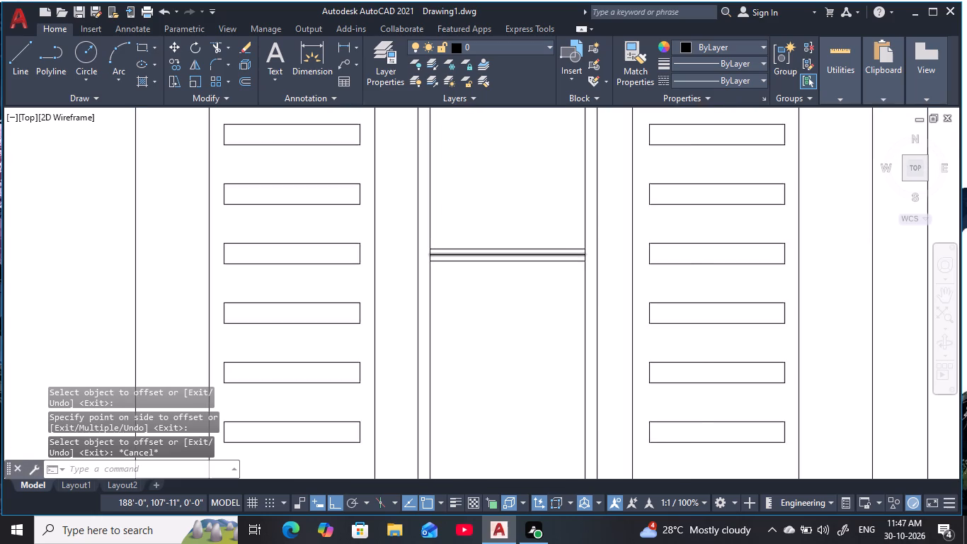
click(554, 257)
text(e)
key(space)
key(Escape)
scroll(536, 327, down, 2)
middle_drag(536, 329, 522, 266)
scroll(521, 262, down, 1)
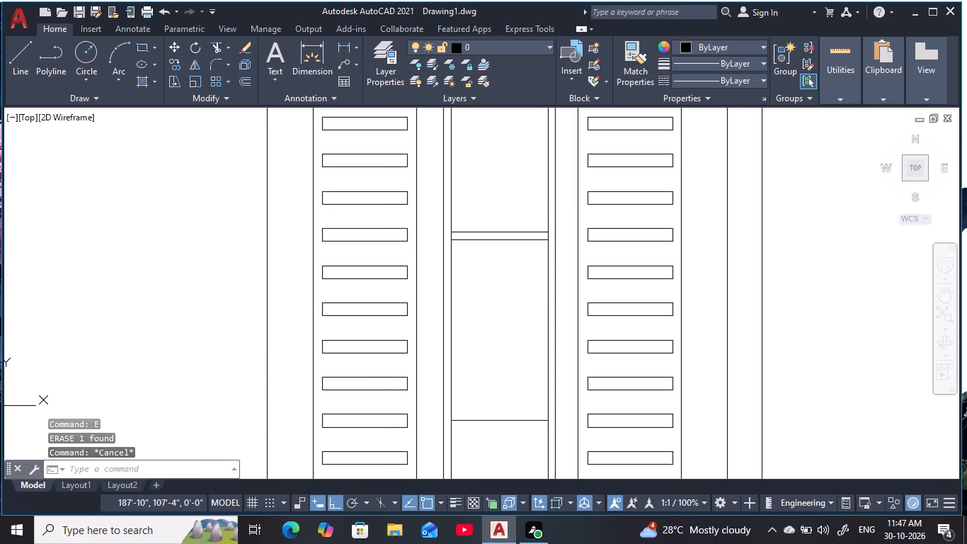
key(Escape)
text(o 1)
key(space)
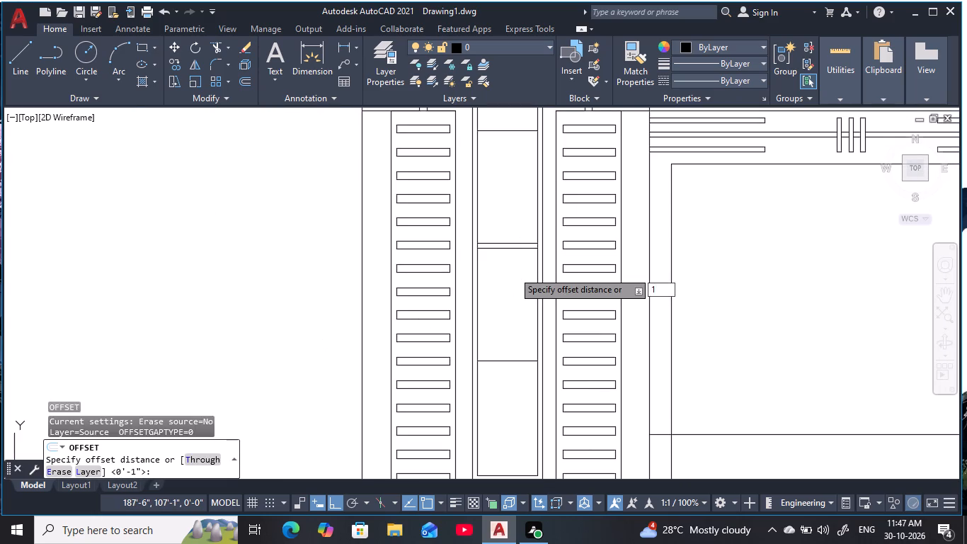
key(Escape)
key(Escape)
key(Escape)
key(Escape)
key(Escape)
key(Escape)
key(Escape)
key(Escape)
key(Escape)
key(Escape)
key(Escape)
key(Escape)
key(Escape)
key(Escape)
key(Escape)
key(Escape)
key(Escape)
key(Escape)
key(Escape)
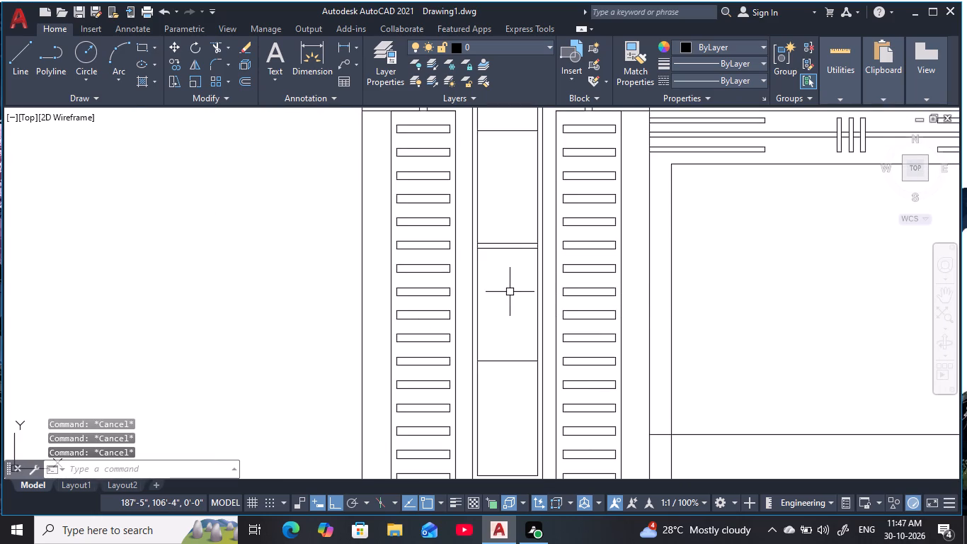
Offset the central panel's lower divider line 2" downward and its upper divider line 2" upward.
key(o)
key(space)
text(2)
key(space)
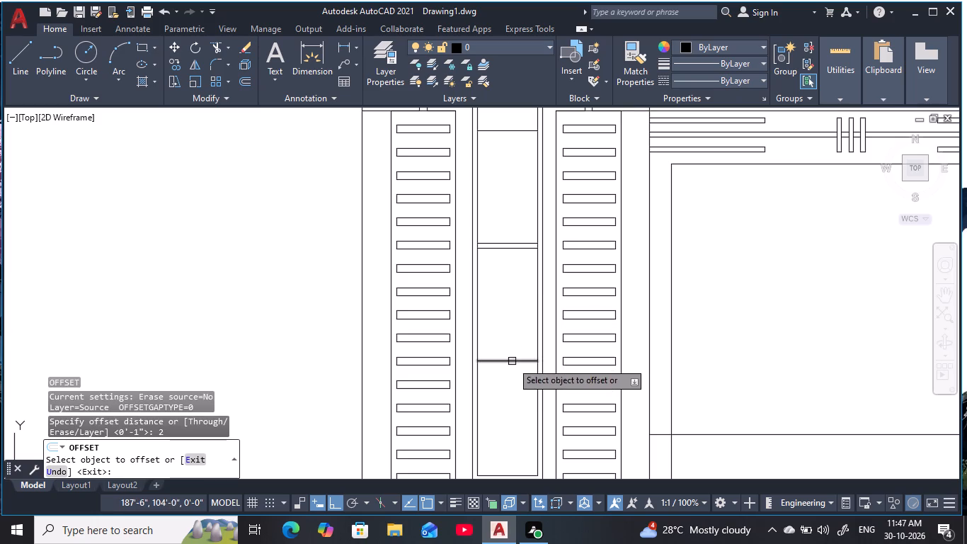
click(512, 362)
click(515, 414)
middle_drag(522, 296, 501, 403)
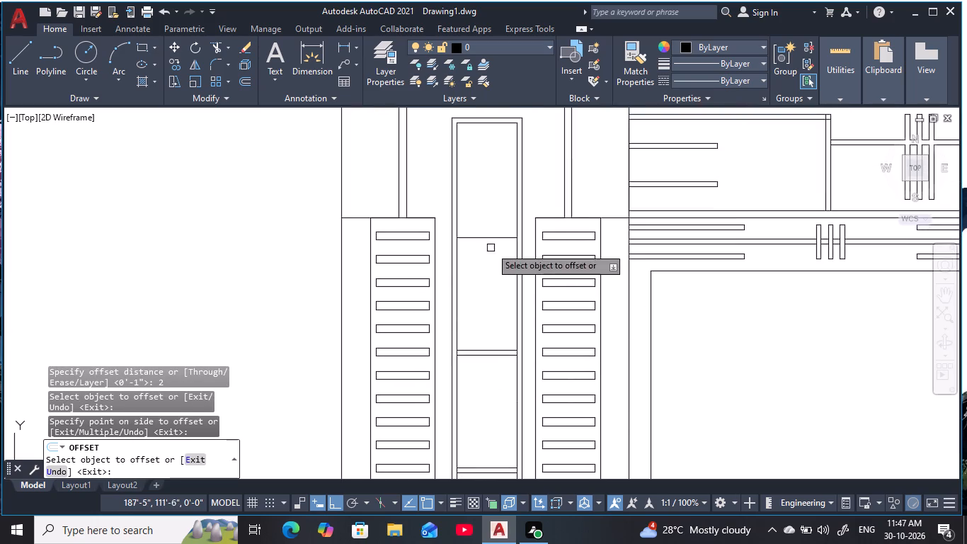
click(491, 239)
click(487, 213)
key(Escape)
key(Escape)
key(Escape)
key(Escape)
key(Escape)
key(Escape)
key(Escape)
key(Escape)
key(Escape)
key(Escape)
key(Escape)
key(Escape)
key(Escape)
key(Escape)
key(Escape)
key(Escape)
key(Escape)
key(Escape)
key(Escape)
key(Escape)
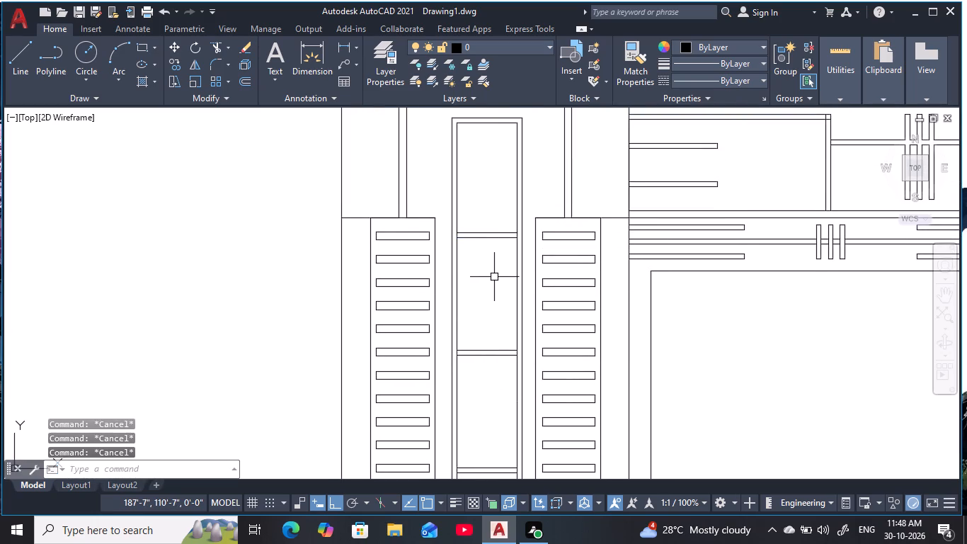
Draw a vertical centre line in the central panel from the upper divider down to the lower divider.
middle_drag(495, 277, 503, 232)
text(l)
key(space)
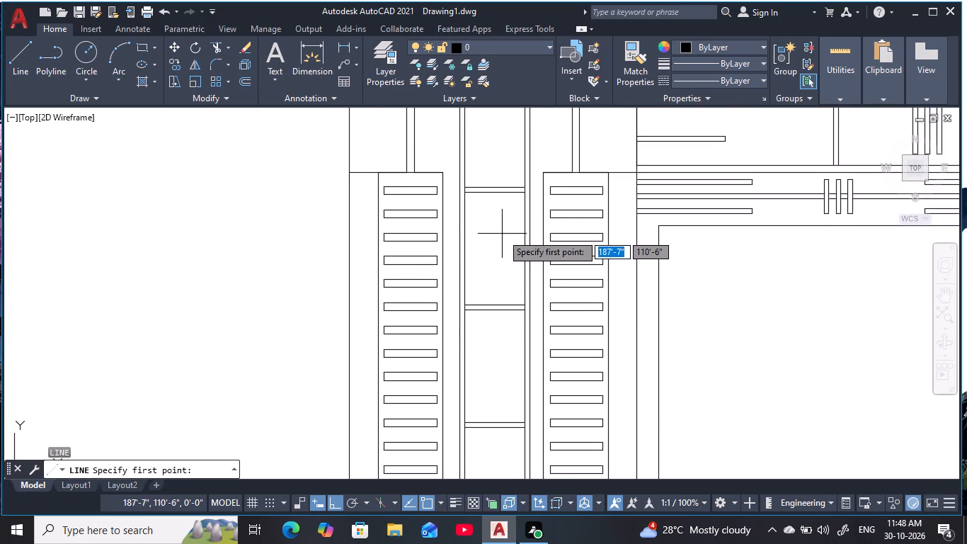
click(496, 191)
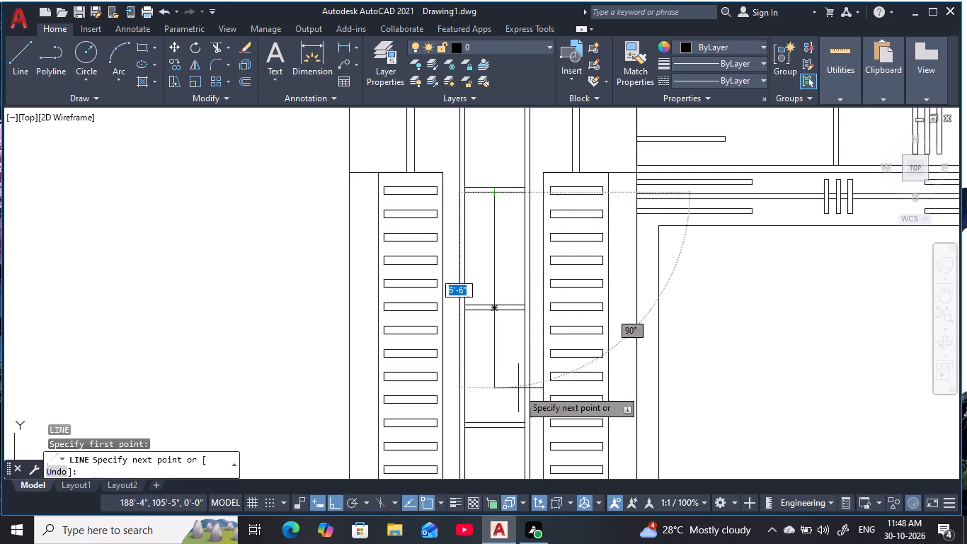
click(493, 419)
key(Escape)
key(Escape)
key(Escape)
key(Escape)
key(Escape)
key(Escape)
key(Escape)
key(Escape)
key(Escape)
key(Escape)
key(Escape)
key(Escape)
key(Escape)
key(Escape)
key(Escape)
key(Escape)
key(Escape)
key(Escape)
key(Escape)
key(Escape)
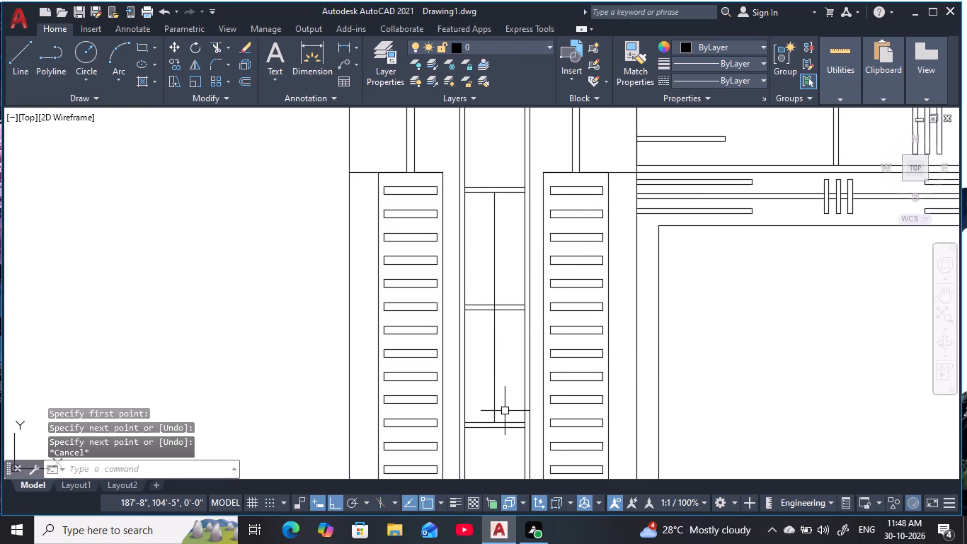
Offset the central panel's vertical centre line by 1" to both the left and the right.
key(o)
key(space)
key(1)
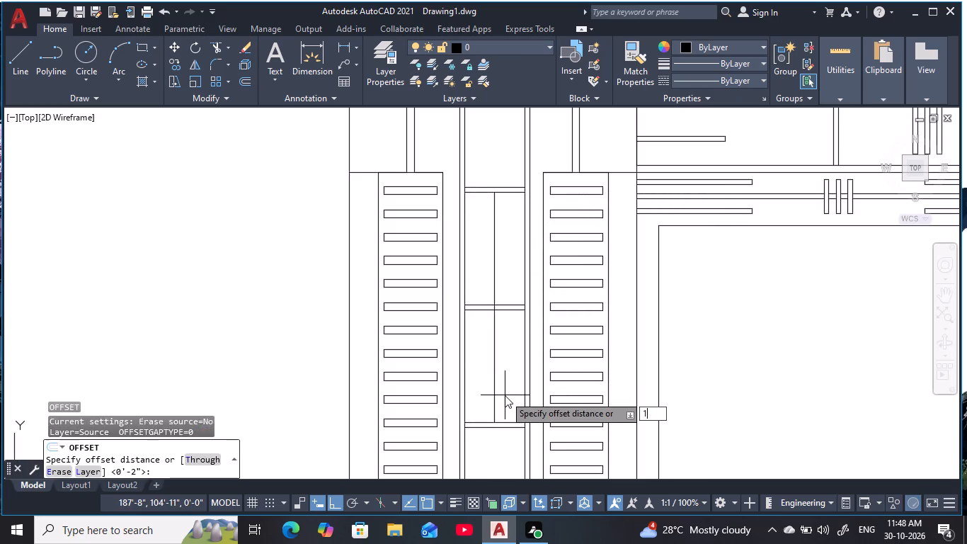
key(space)
click(496, 380)
click(474, 387)
scroll(513, 382, up, 1)
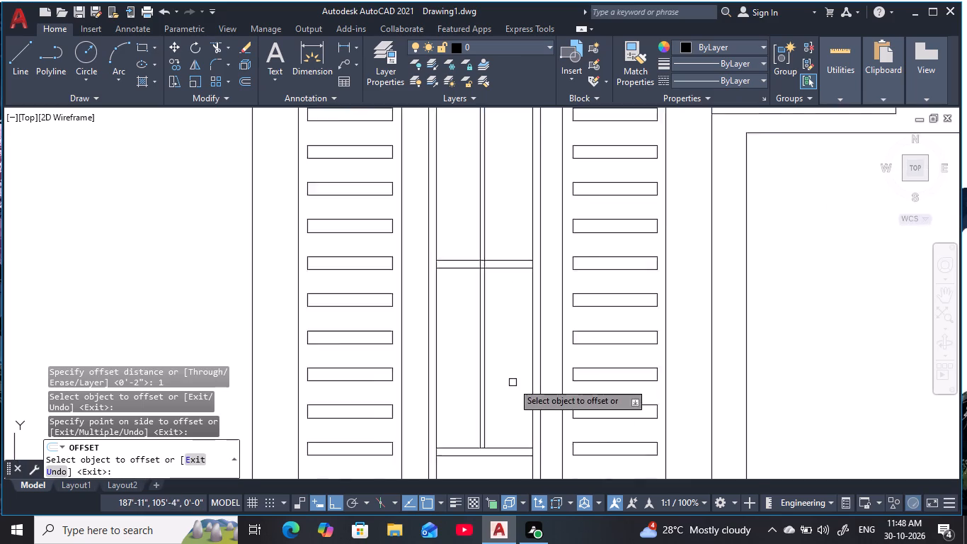
scroll(513, 382, up, 1)
click(467, 384)
click(508, 385)
key(Escape)
key(Escape)
key(Escape)
key(Escape)
key(Escape)
key(Escape)
key(Escape)
key(Escape)
key(Escape)
key(Escape)
key(Escape)
key(Escape)
key(Escape)
key(Escape)
key(Escape)
key(Escape)
key(Escape)
key(Escape)
key(Escape)
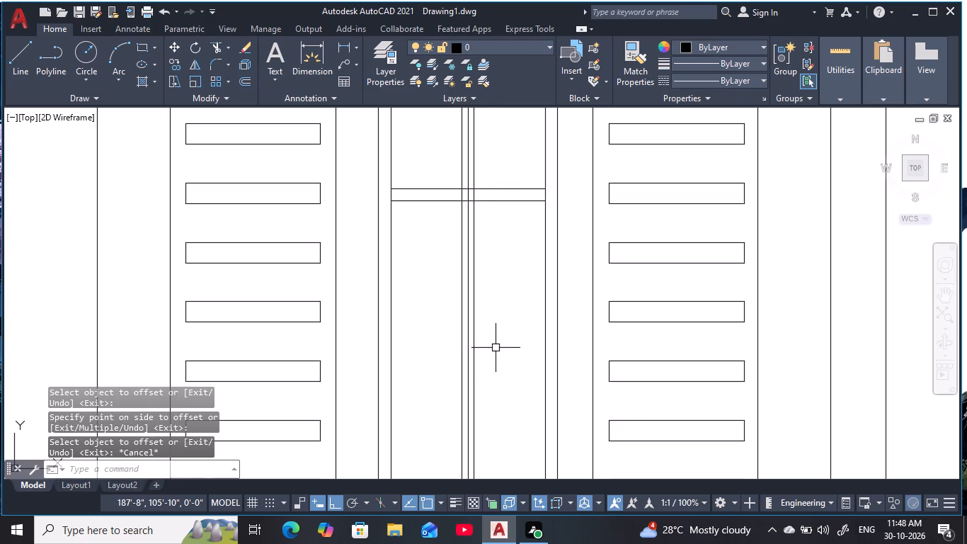
Erase the original vertical centre line between the two offset lines in the central panel.
click(471, 334)
key(Escape)
click(468, 334)
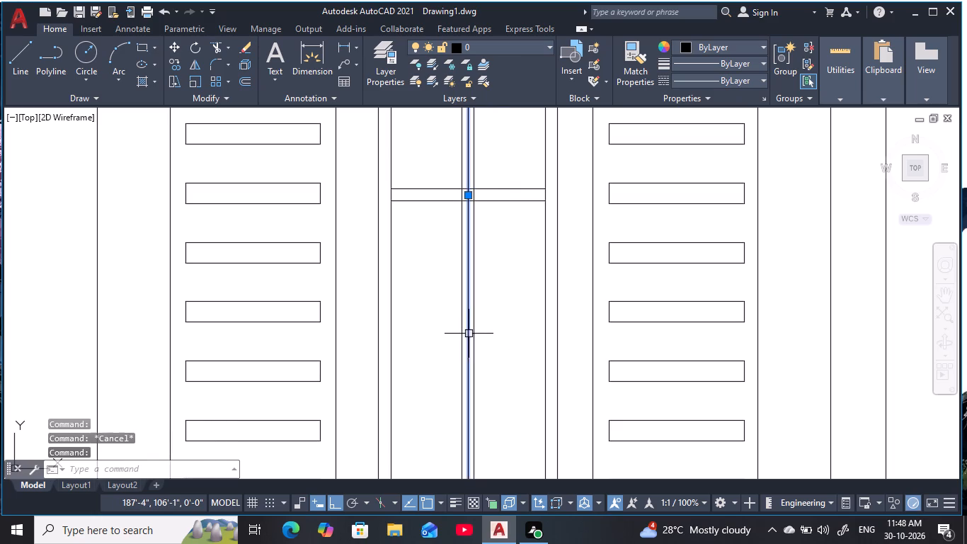
text(e)
key(space)
key(Escape)
Trim the line segments where the central panel's vertical mullion meets the upper, middle and lower dividers, leaving open junctions.
scroll(485, 324, down, 1)
middle_drag(486, 327, 480, 373)
scroll(480, 370, down, 1)
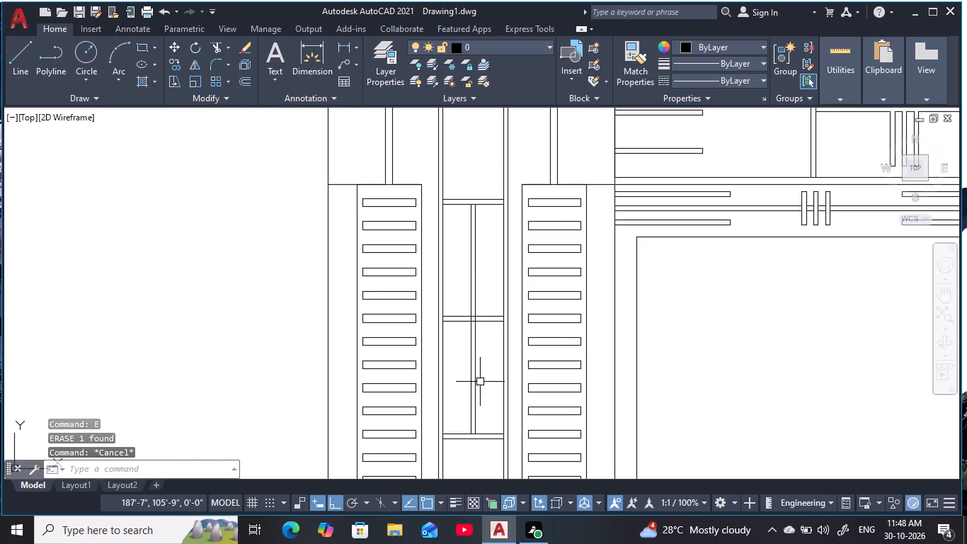
middle_drag(488, 290, 488, 319)
scroll(486, 229, up, 2)
key(Escape)
text(tr)
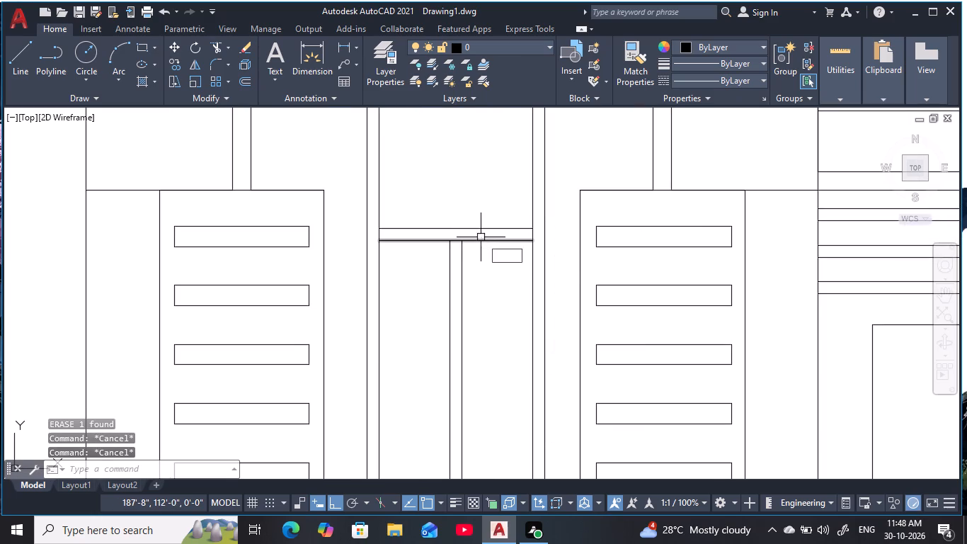
key(space)
scroll(470, 242, up, 3)
click(413, 240)
scroll(469, 332, down, 2)
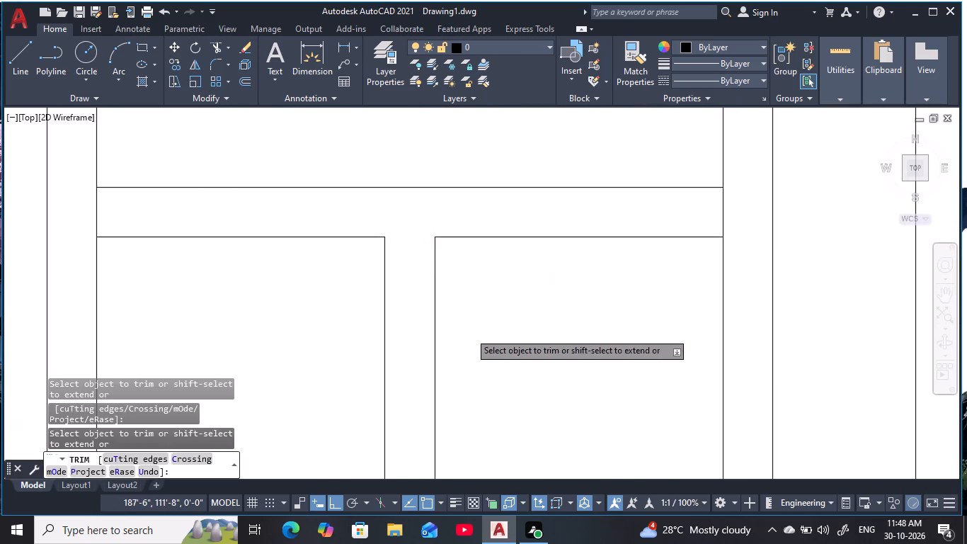
scroll(472, 337, down, 3)
scroll(504, 316, up, 3)
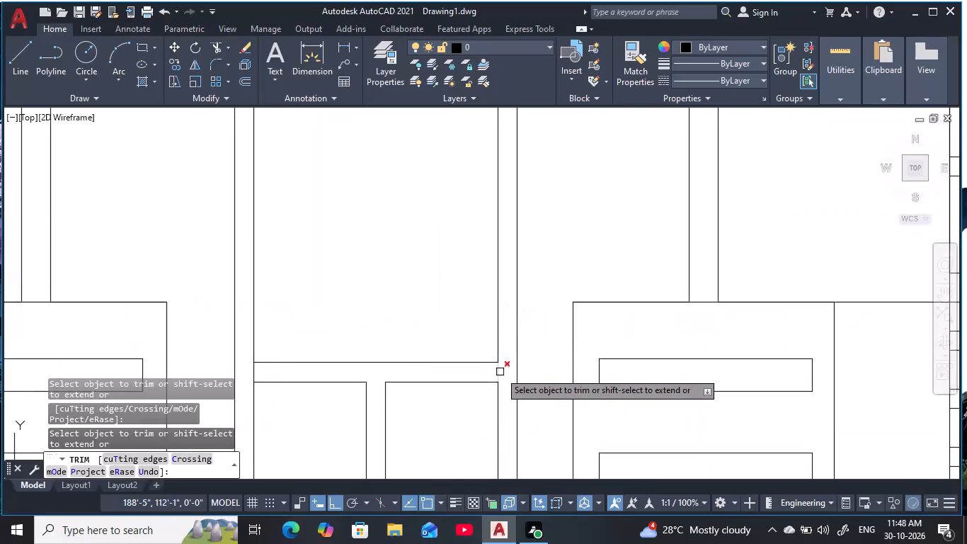
scroll(468, 400, down, 2)
middle_drag(463, 404, 529, 147)
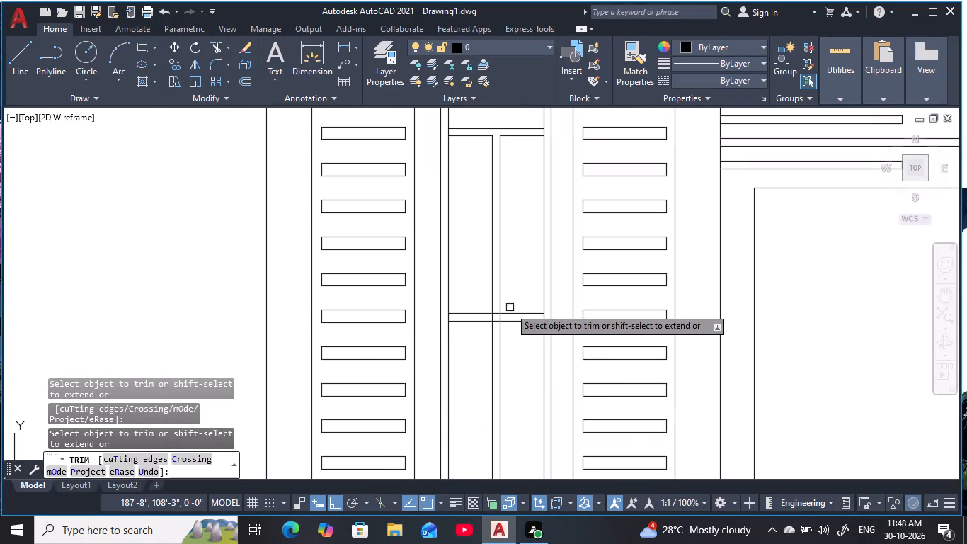
scroll(499, 314, up, 2)
click(489, 317)
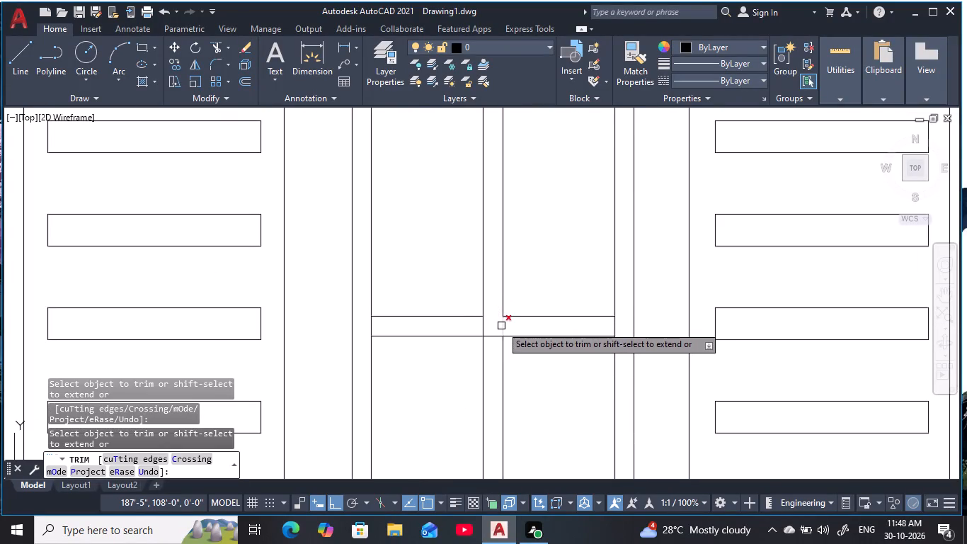
click(493, 339)
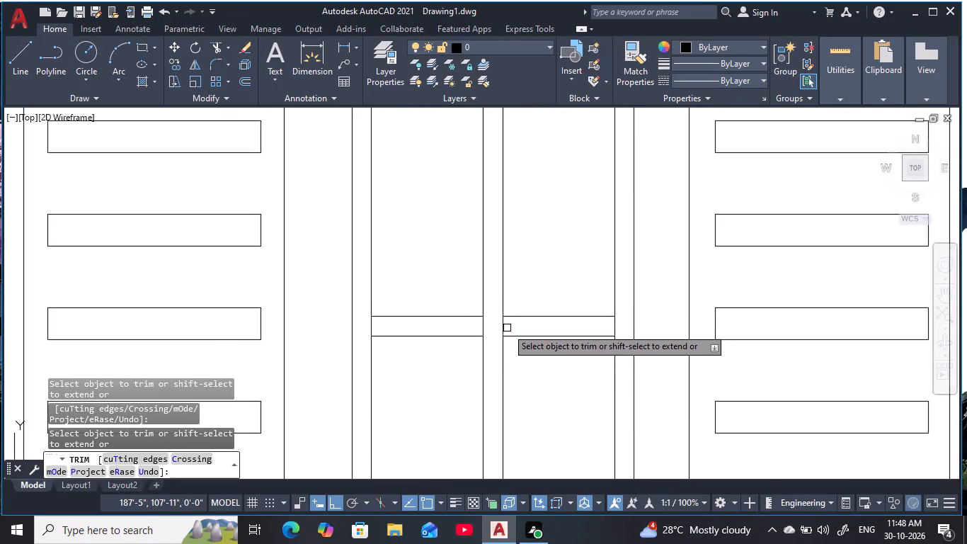
click(507, 328)
click(478, 328)
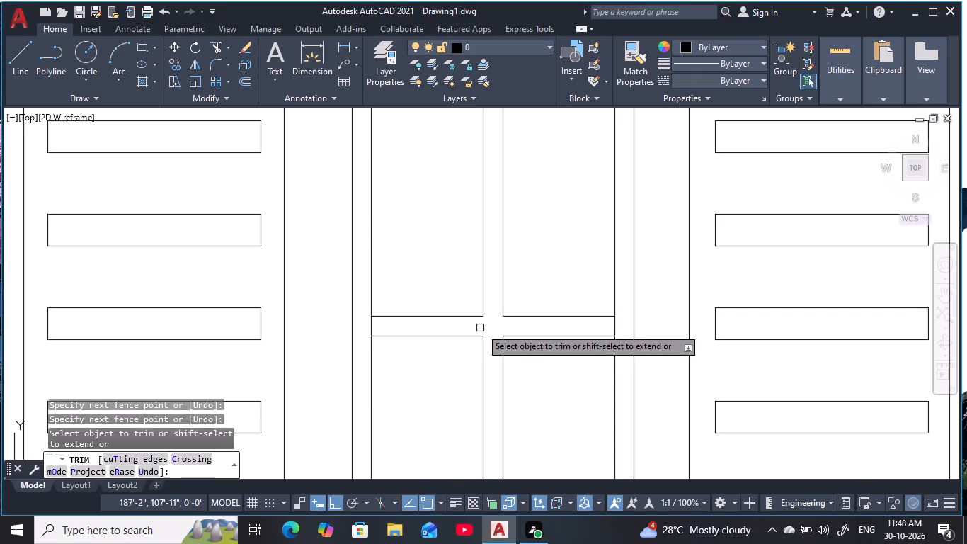
scroll(517, 339, down, 3)
middle_drag(521, 344, 532, 249)
scroll(525, 360, up, 3)
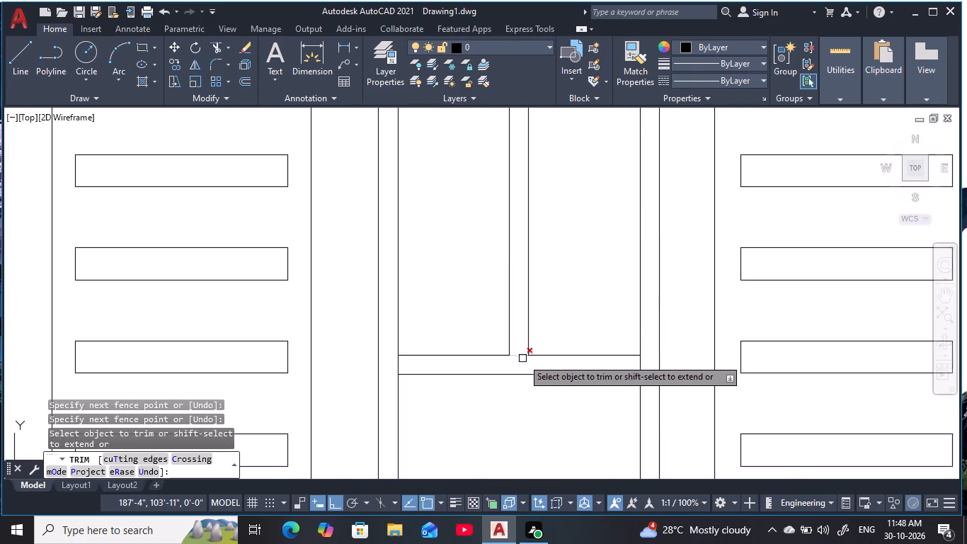
click(522, 353)
scroll(569, 278, down, 3)
middle_drag(554, 296, 520, 368)
scroll(530, 302, down, 1)
middle_drag(530, 307, 523, 325)
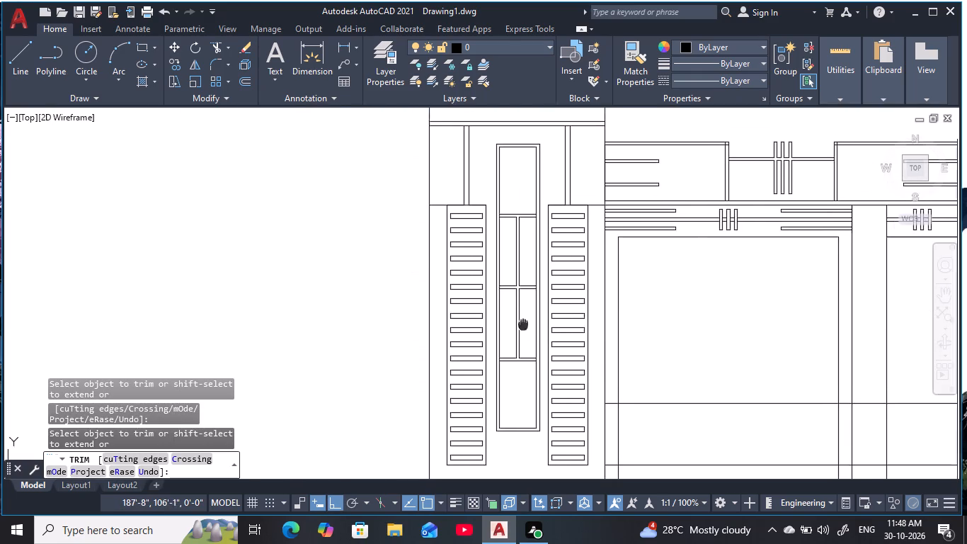
middle_drag(523, 325, 520, 327)
key(Escape)
key(Escape)
key(Escape)
key(Escape)
key(Escape)
key(Escape)
key(Escape)
key(Escape)
key(Escape)
key(Escape)
key(Escape)
key(Escape)
key(Escape)
key(Escape)
key(Escape)
key(Escape)
key(Escape)
key(Escape)
key(Escape)
key(Escape)
Look over the whole drawing, from the detailed left bay across to the neighbouring bays.
scroll(556, 379, down, 2)
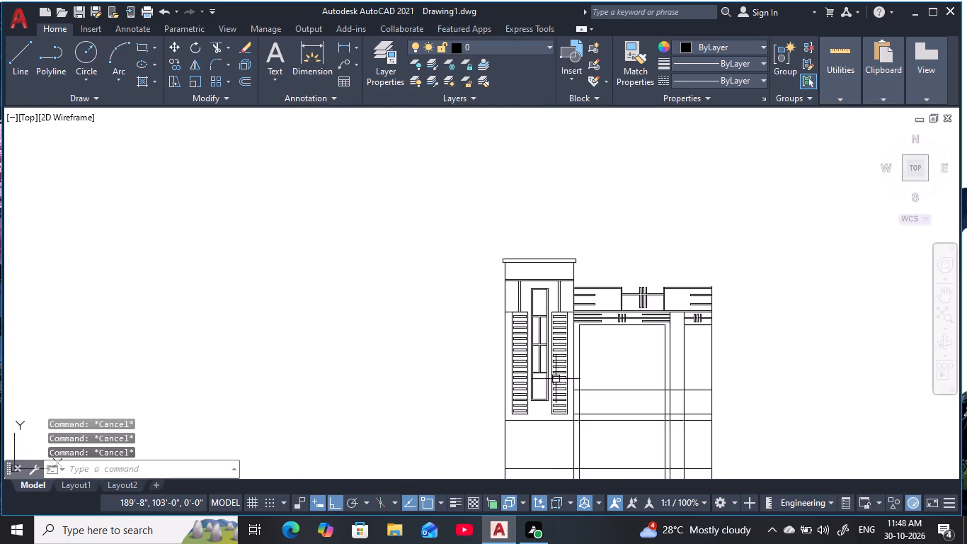
middle_drag(556, 376, 532, 360)
scroll(532, 360, up, 1)
middle_drag(532, 360, 445, 304)
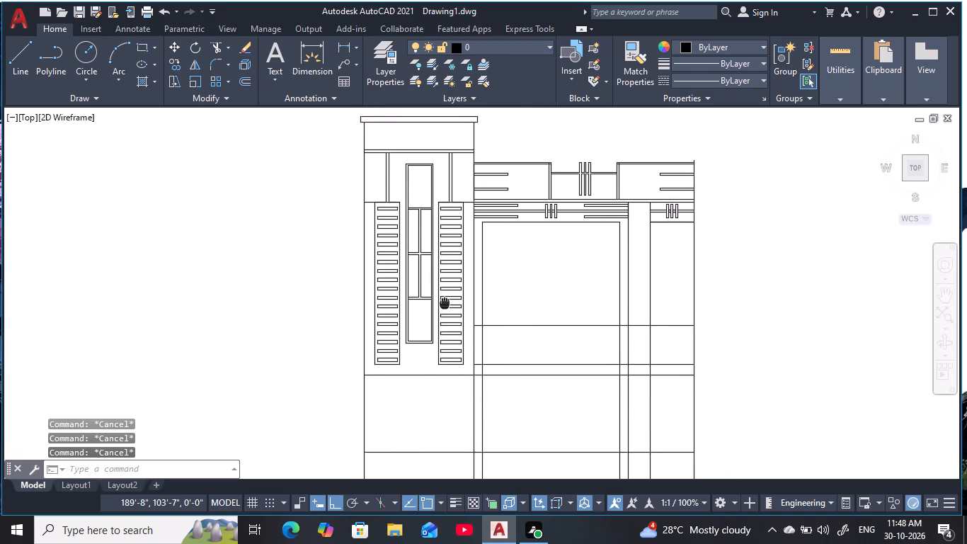
middle_drag(445, 304, 441, 326)
key(Escape)
key(Escape)
key(Escape)
key(Escape)
key(Escape)
key(Escape)
key(Escape)
key(Escape)
key(Escape)
key(Escape)
key(Escape)
key(Escape)
key(Escape)
key(Escape)
key(Escape)
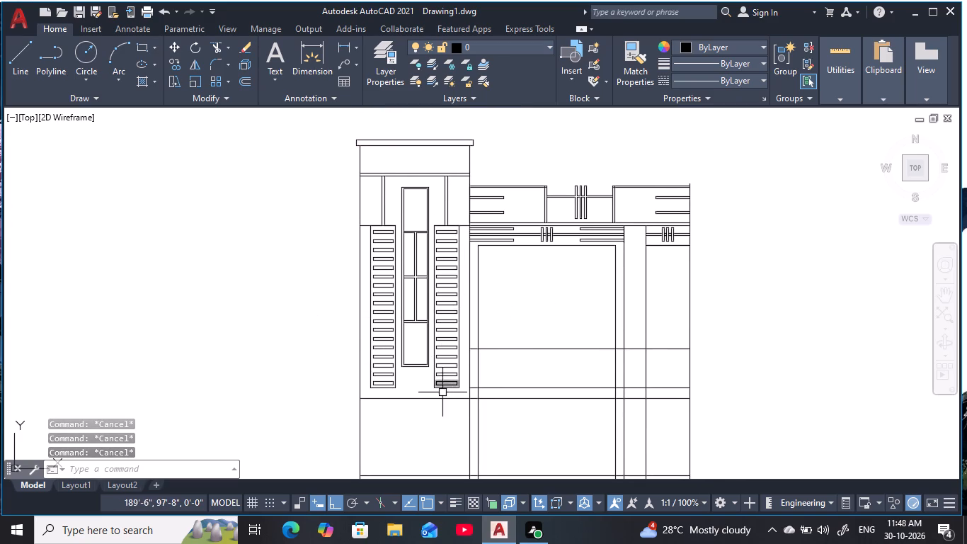
middle_drag(523, 414, 505, 367)
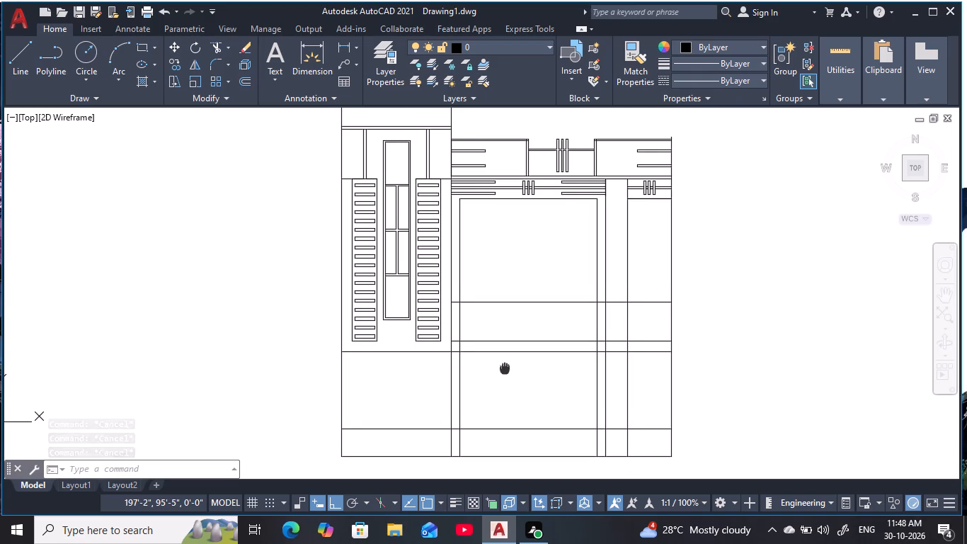
middle_drag(505, 367, 502, 373)
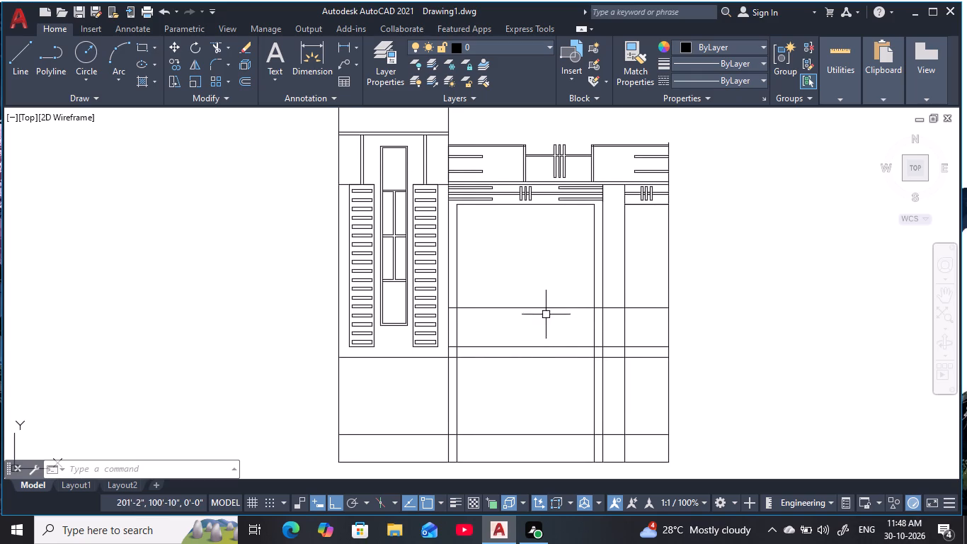
middle_drag(566, 317, 424, 293)
scroll(411, 320, up, 1)
scroll(427, 247, down, 2)
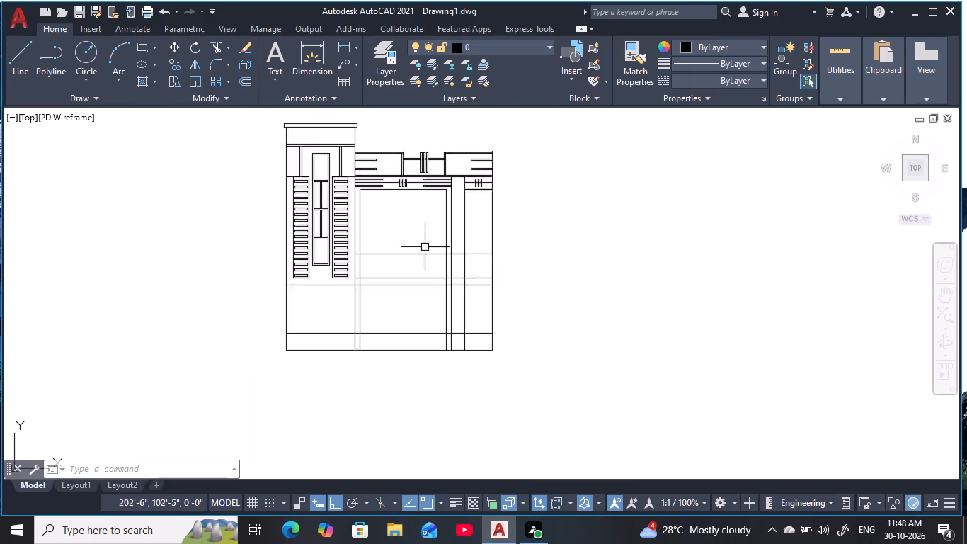
middle_drag(424, 259, 414, 317)
scroll(414, 317, up, 1)
middle_drag(400, 289, 414, 372)
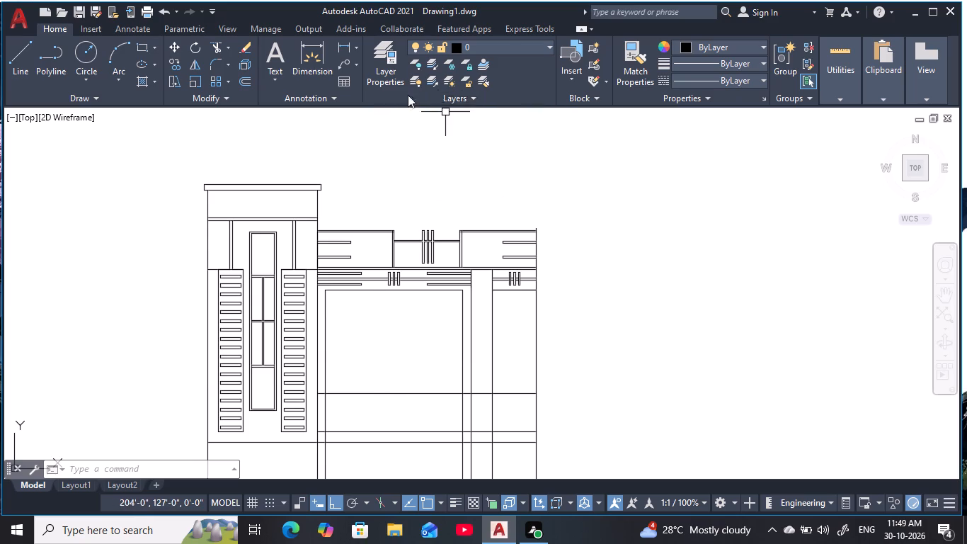
Trim the lower line of the left bay's horizontal band between each of the two pairs of vertical strip lines.
scroll(265, 222, up, 3)
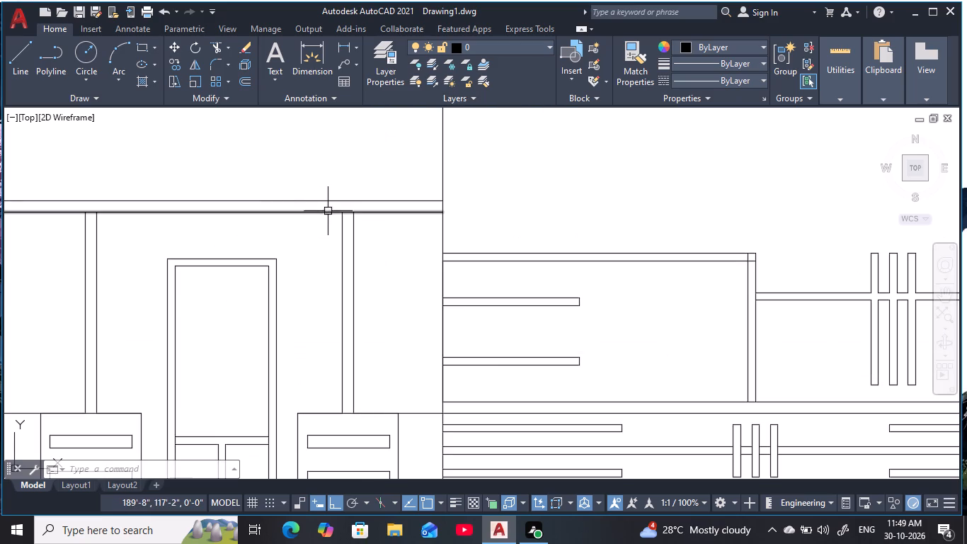
text(tr)
key(space)
scroll(333, 209, up, 1)
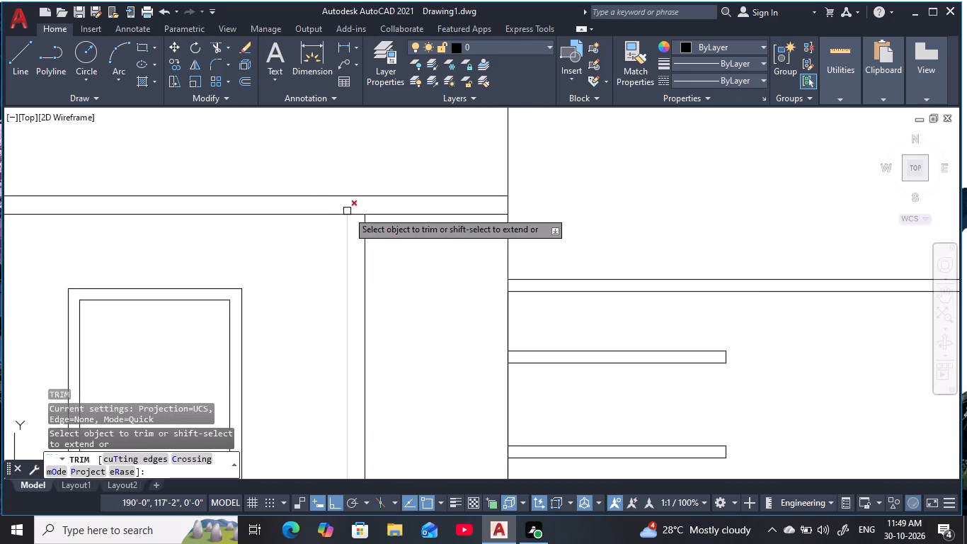
click(354, 216)
scroll(222, 251, down, 1)
middle_drag(228, 257, 530, 267)
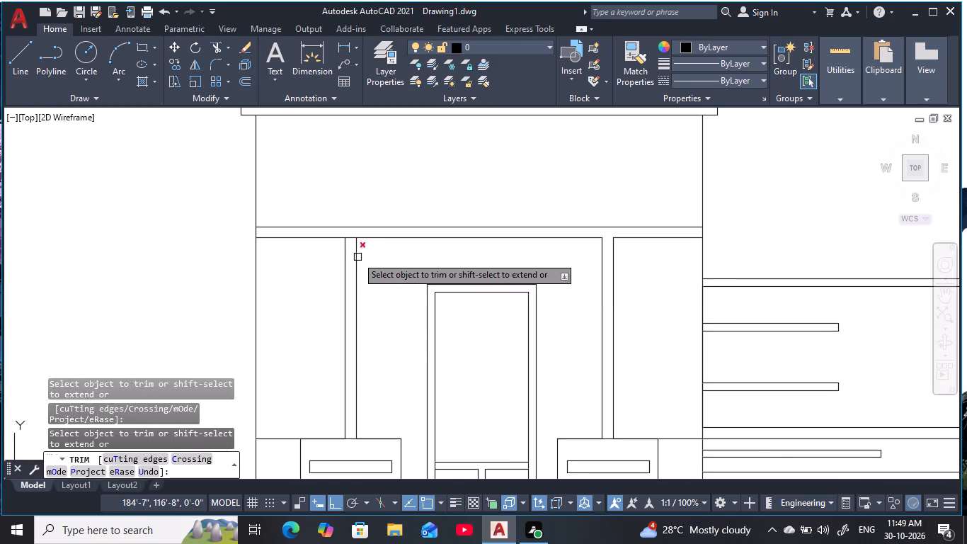
click(352, 238)
key(Escape)
key(Escape)
scroll(564, 291, down, 2)
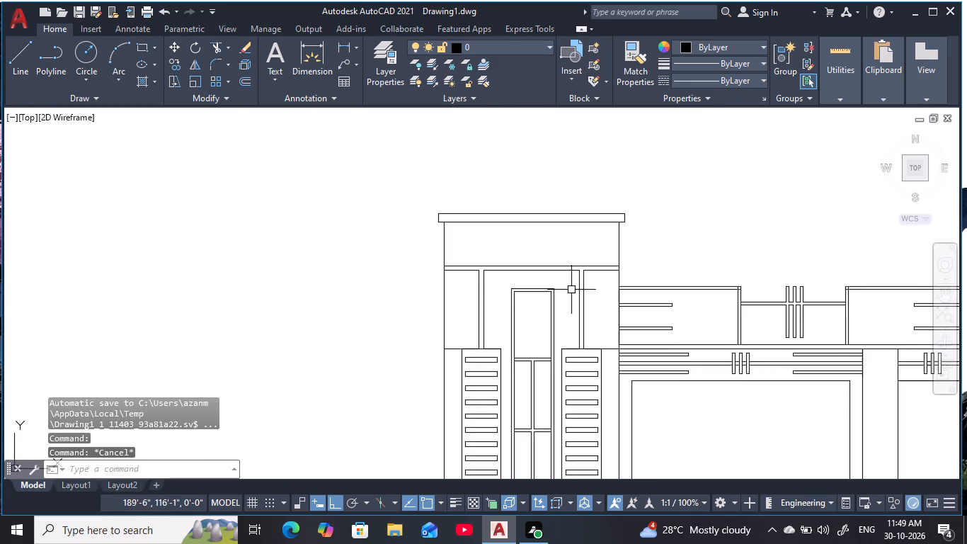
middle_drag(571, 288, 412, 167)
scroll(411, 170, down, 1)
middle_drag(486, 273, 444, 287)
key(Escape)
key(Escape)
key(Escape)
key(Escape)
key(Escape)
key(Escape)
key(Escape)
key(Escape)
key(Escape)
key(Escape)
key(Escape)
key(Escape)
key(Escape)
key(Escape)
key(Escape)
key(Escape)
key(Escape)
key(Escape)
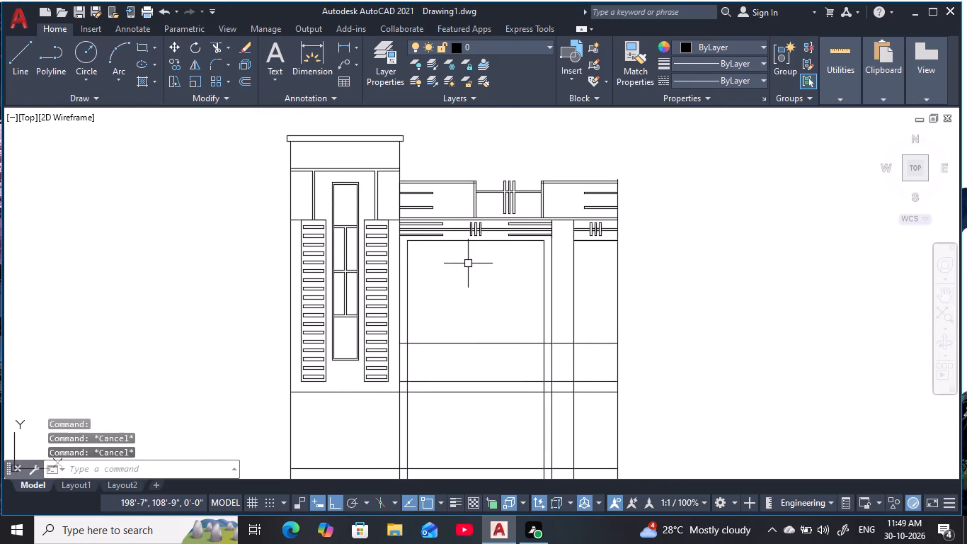
Trim the horizontal line at the pilaster tops between each pilaster's outer side and the left bay's edges.
scroll(280, 220, up, 3)
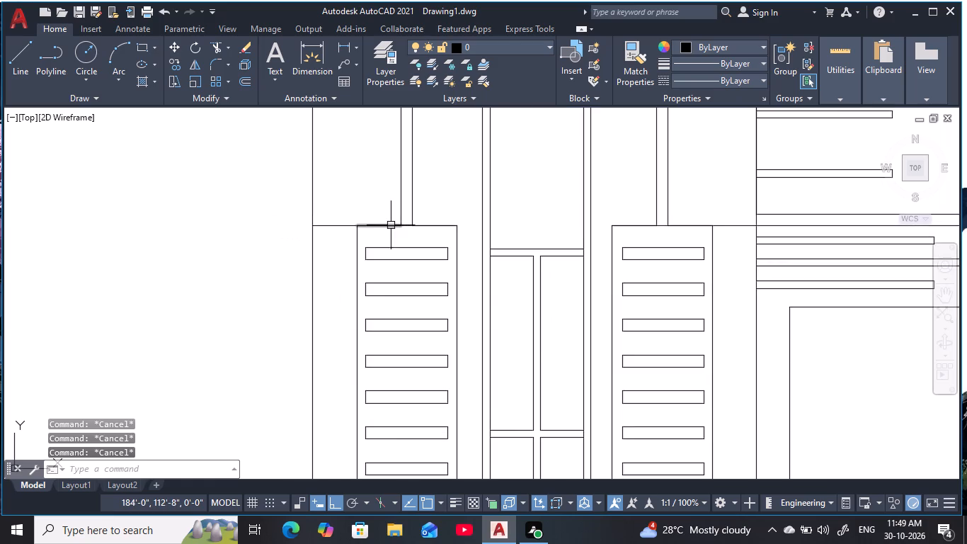
text(tr)
key(space)
click(329, 225)
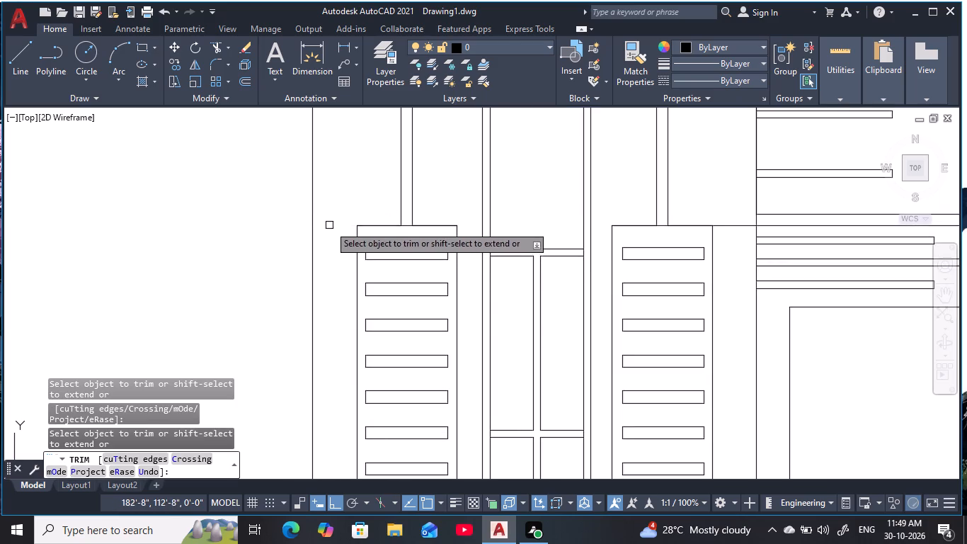
click(724, 227)
scroll(731, 242, down, 2)
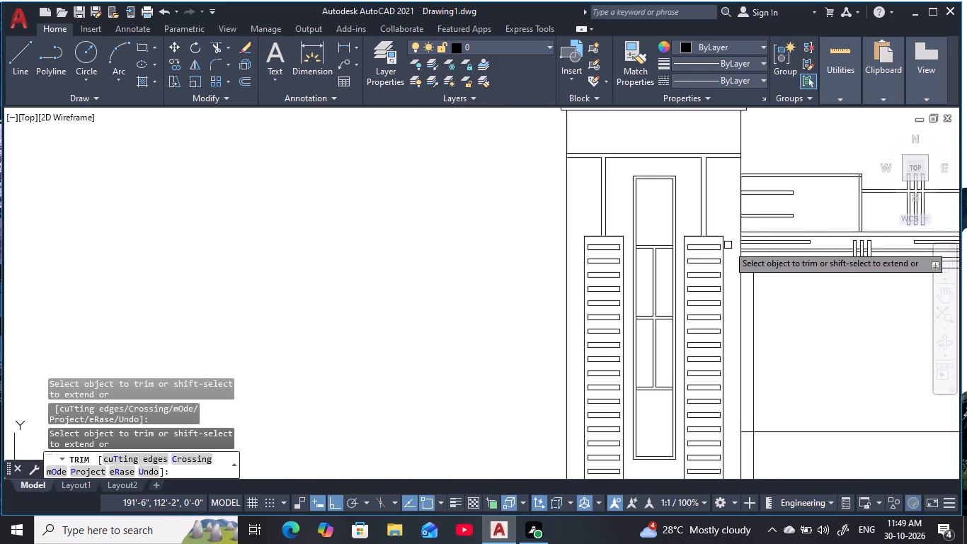
middle_drag(728, 245, 496, 159)
scroll(500, 200, down, 1)
middle_drag(538, 224, 517, 239)
scroll(524, 237, up, 1)
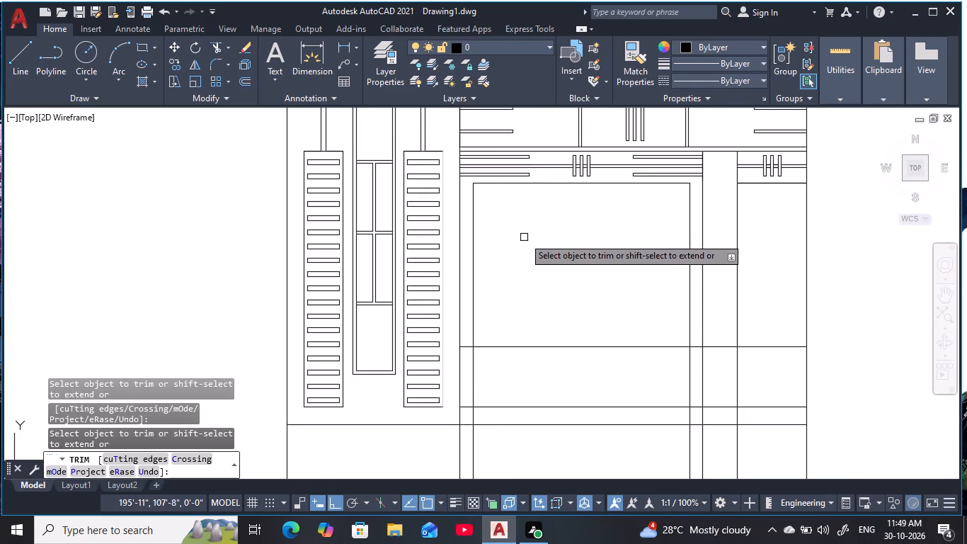
scroll(506, 234, up, 1)
key(Escape)
key(Escape)
key(Escape)
key(Escape)
Look over the wide middle bay, from its decorated upper band down to the lower horizontal lines.
scroll(503, 235, down, 2)
middle_drag(500, 248, 500, 249)
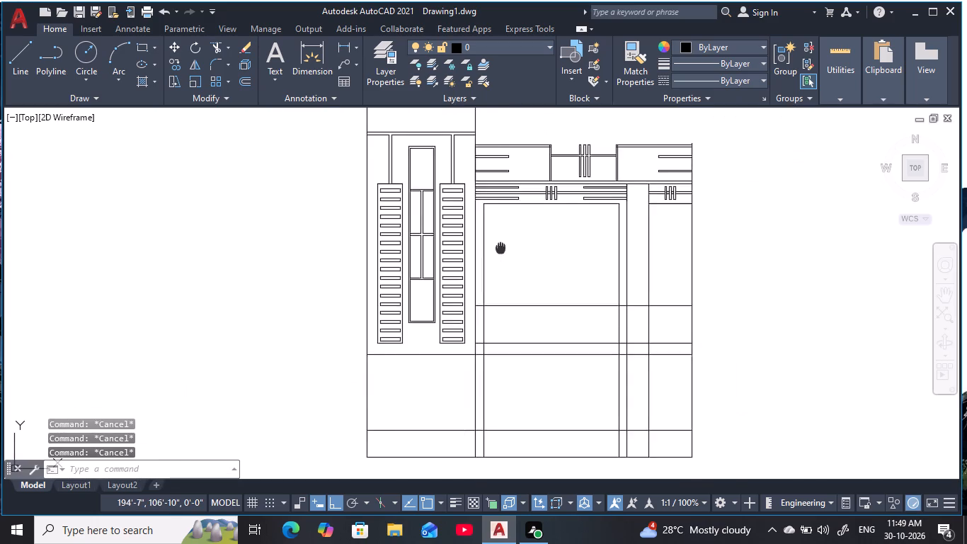
middle_drag(500, 249, 500, 259)
scroll(499, 255, up, 1)
key(Escape)
key(Escape)
key(Escape)
key(Escape)
key(Escape)
key(Escape)
key(Escape)
key(Escape)
key(Escape)
key(Escape)
key(Escape)
key(Escape)
middle_drag(515, 251, 462, 212)
scroll(458, 212, down, 1)
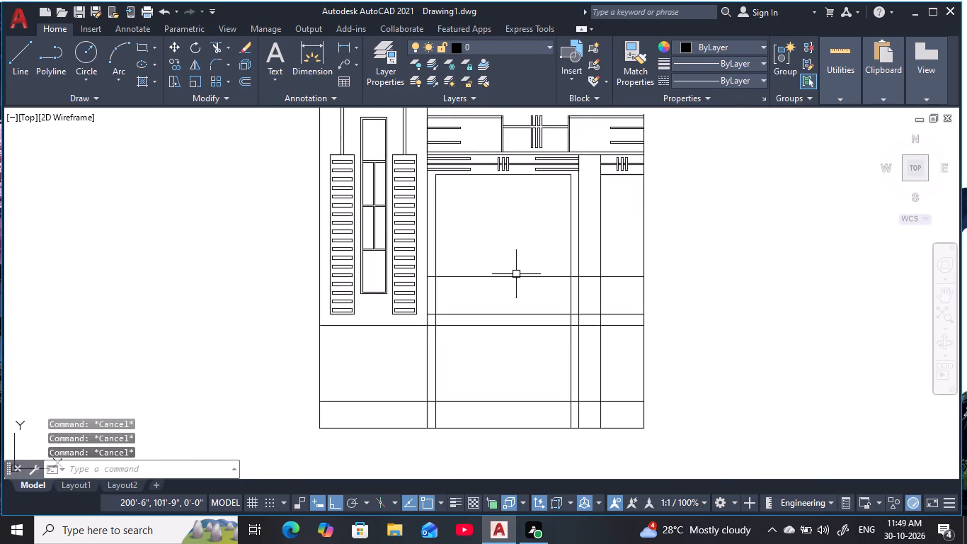
middle_drag(516, 274, 505, 256)
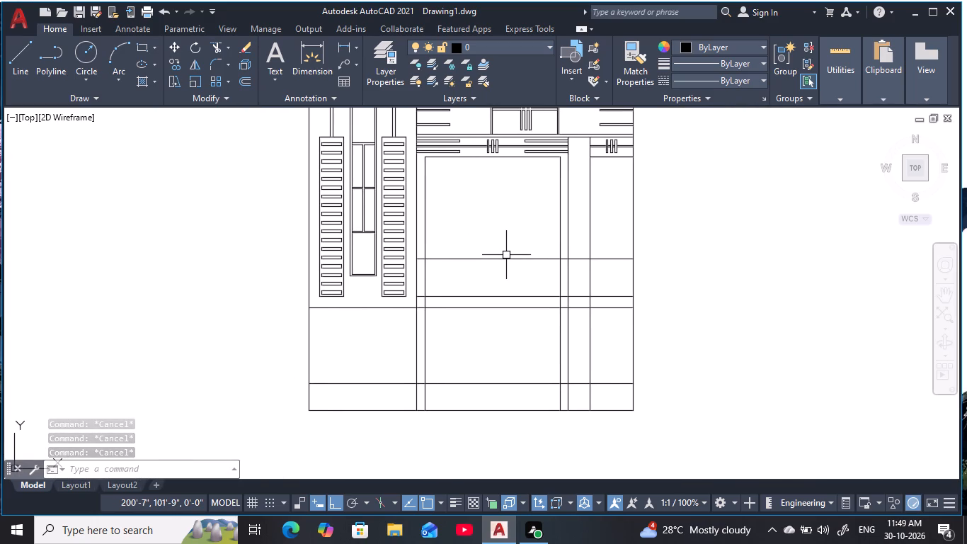
key(Escape)
key(Escape)
key(Escape)
key(Escape)
key(Escape)
key(Escape)
key(Escape)
key(Escape)
key(Escape)
key(Escape)
key(Escape)
key(Escape)
key(Escape)
key(Escape)
key(Escape)
key(Escape)
key(Escape)
key(Escape)
key(Escape)
key(Escape)
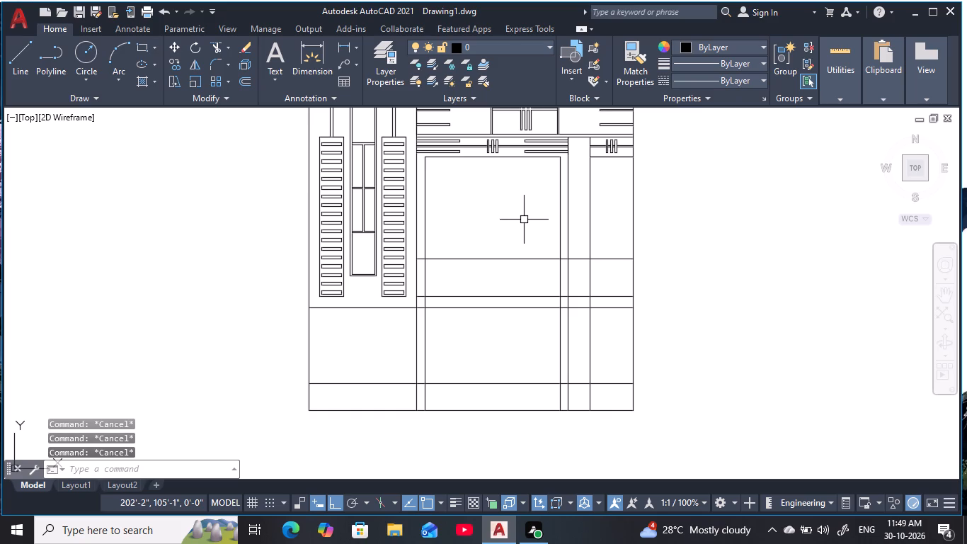
middle_drag(508, 217, 510, 237)
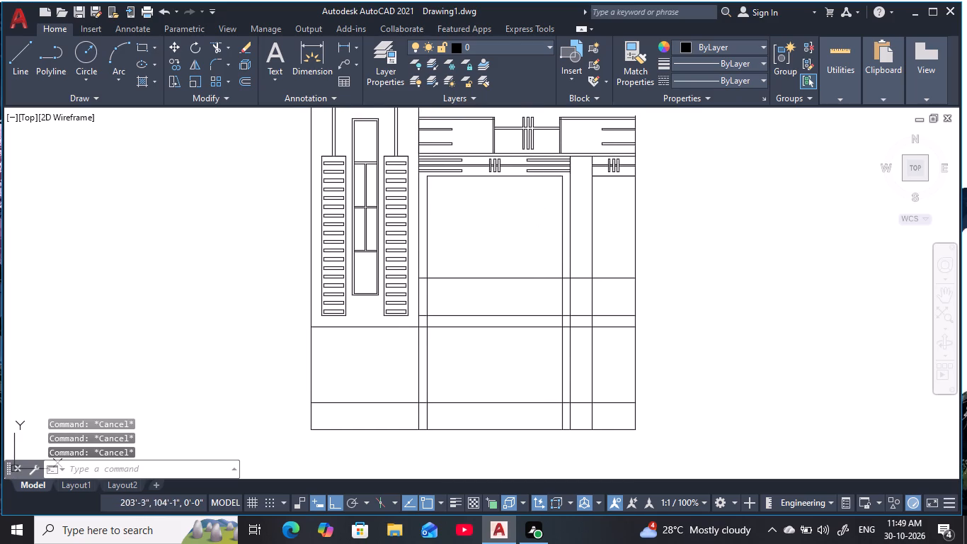
middle_drag(539, 252, 522, 262)
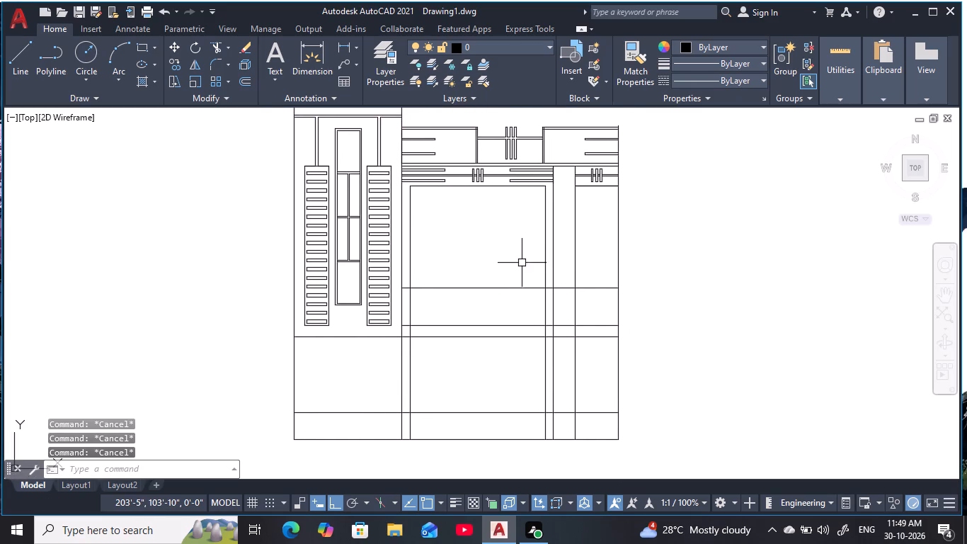
scroll(466, 298, up, 1)
key(Escape)
key(Escape)
key(Escape)
key(Escape)
key(Escape)
key(Escape)
key(Escape)
key(Escape)
key(Escape)
key(Escape)
key(Escape)
key(Escape)
key(Escape)
key(Escape)
key(Escape)
key(Escape)
key(Escape)
key(Escape)
key(Escape)
key(Escape)
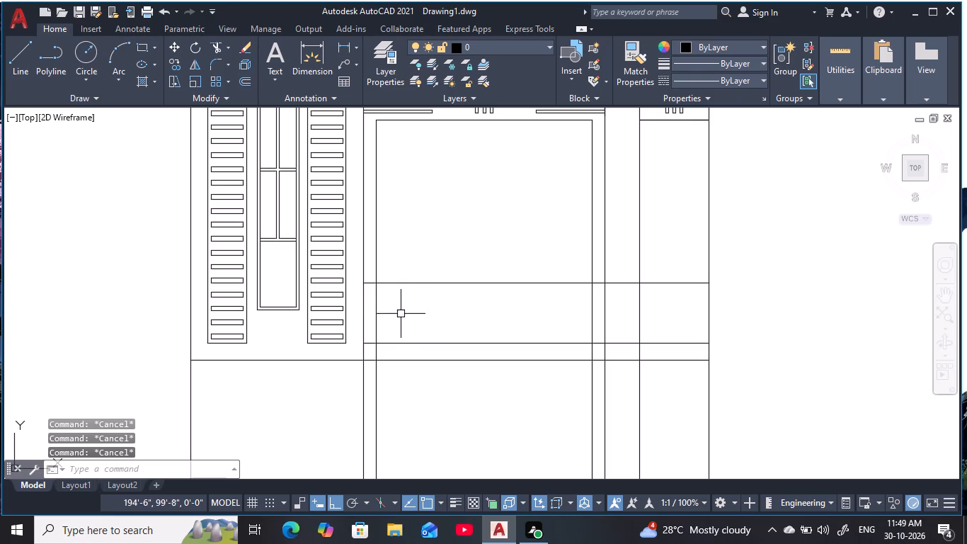
Offset the right inner vertical line of the wide middle bay by 3 inches toward the inside of the opening.
scroll(579, 293, up, 1)
middle_drag(530, 283, 513, 278)
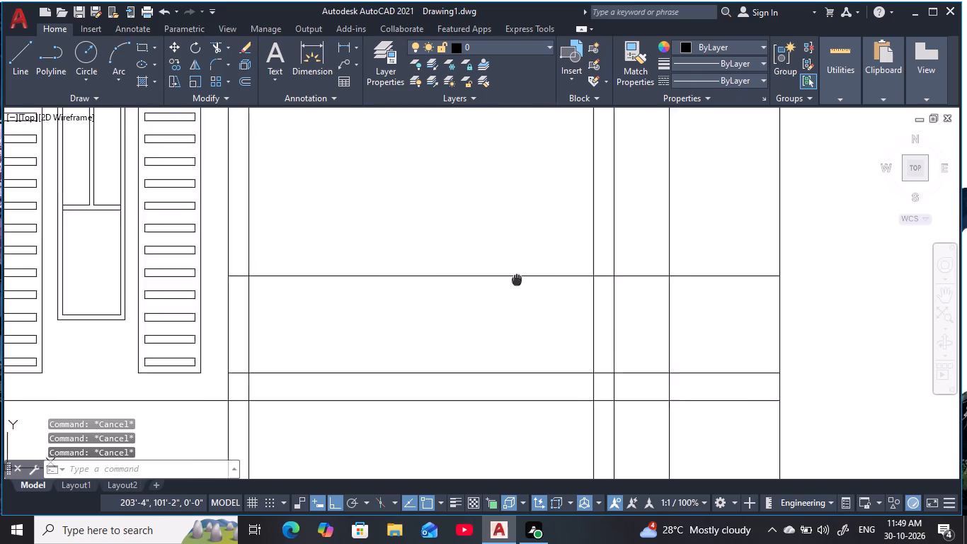
middle_drag(513, 278, 447, 272)
scroll(476, 273, up, 2)
key(Escape)
middle_drag(493, 263, 452, 217)
key(Escape)
key(Escape)
key(Escape)
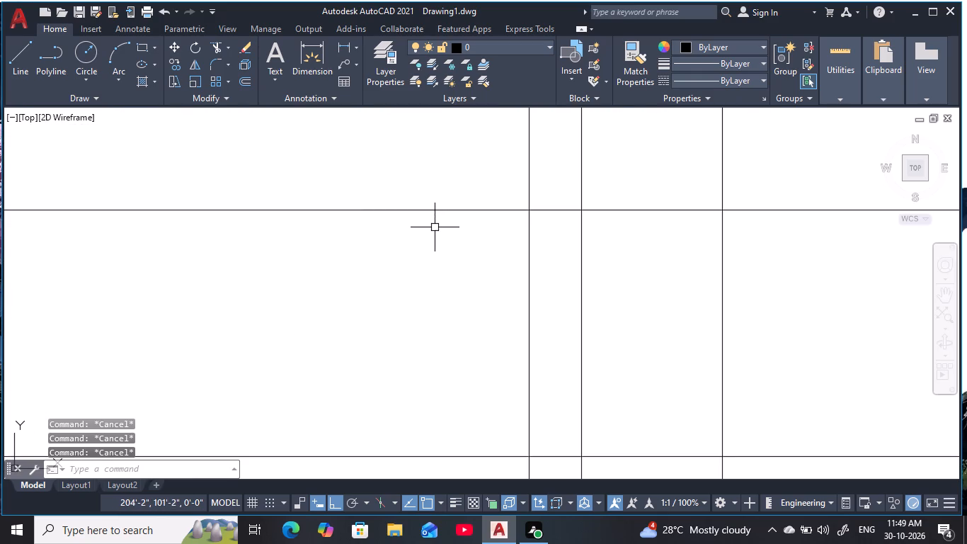
text(o)
key(space)
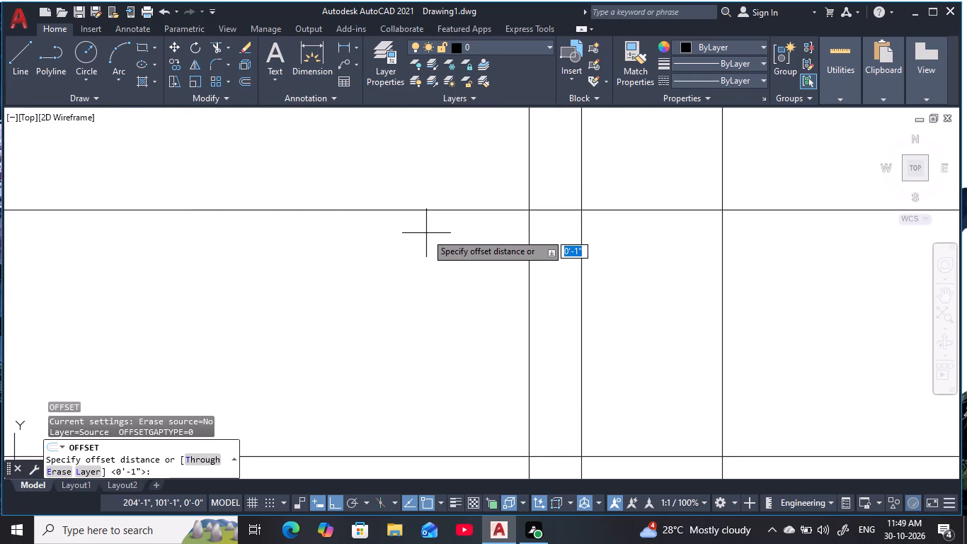
key(3)
key(space)
click(525, 351)
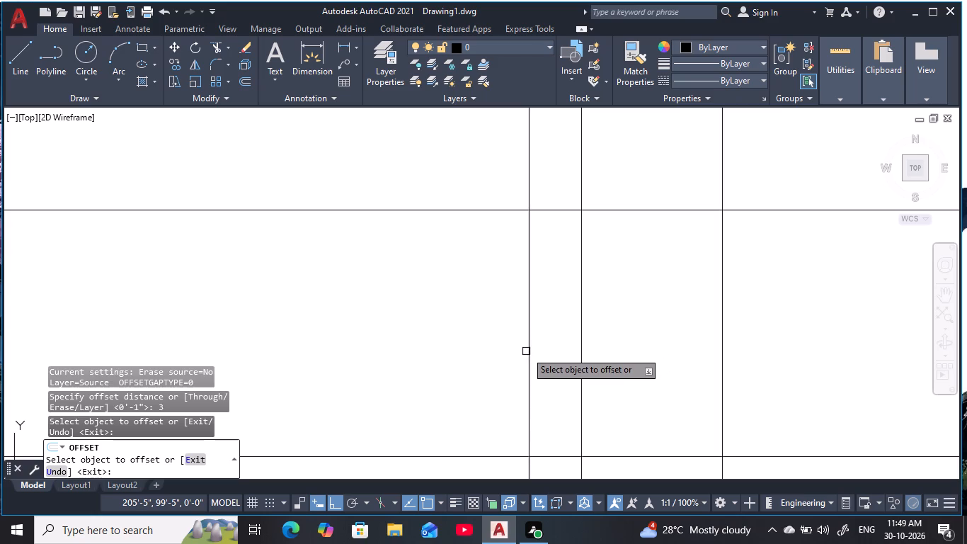
click(527, 353)
click(445, 352)
scroll(469, 300, down, 2)
middle_drag(470, 298, 504, 340)
key(Escape)
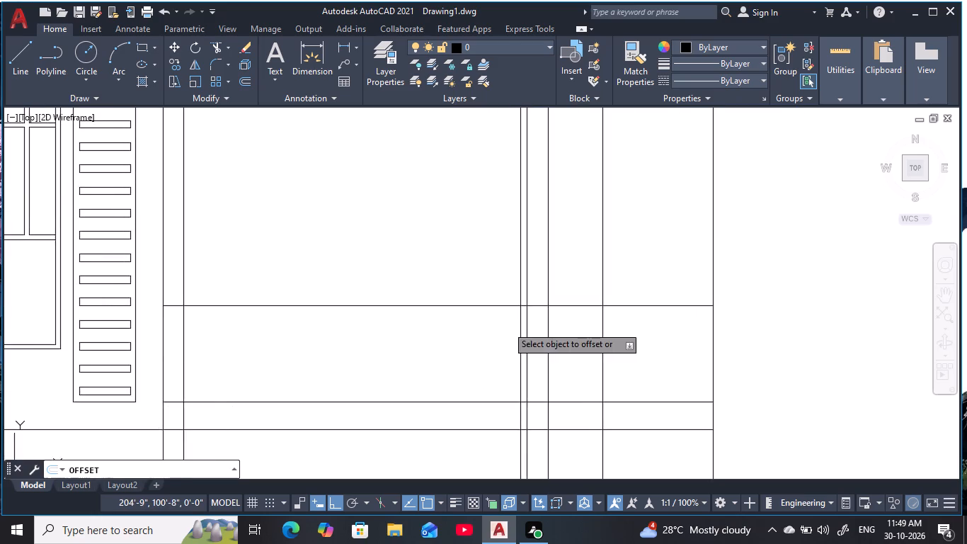
key(Escape)
key(Escape)
Trim the offset vertical line above and below the middle bay's band, keeping only the piece between the band's upper and lower lines.
key(t)
text(r)
key(space)
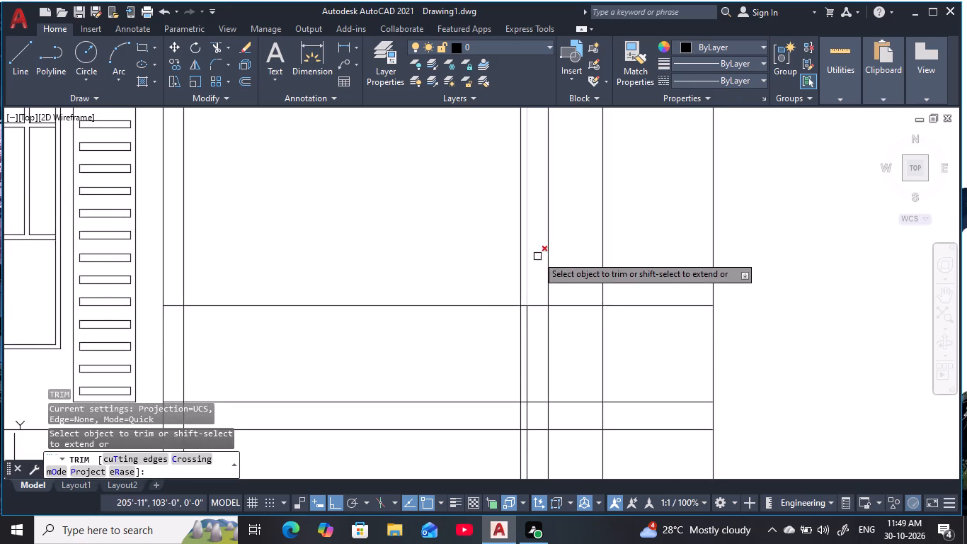
scroll(530, 254, up, 2)
scroll(530, 254, down, 4)
scroll(538, 246, up, 2)
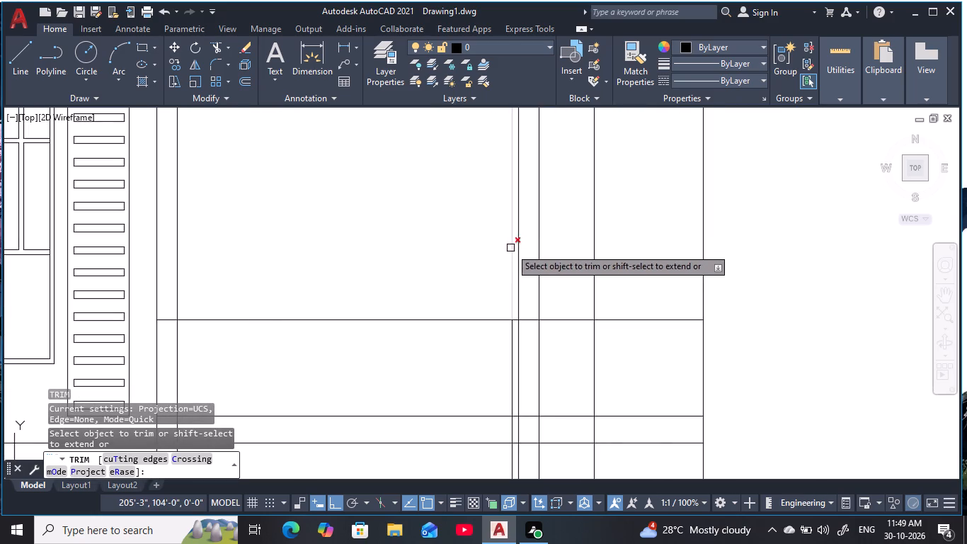
click(509, 248)
middle_drag(535, 276, 543, 157)
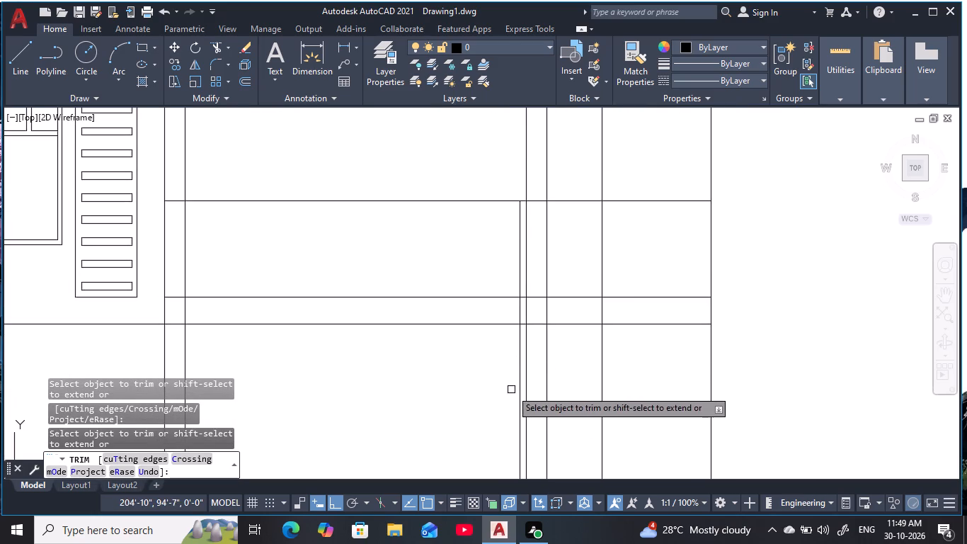
click(519, 396)
click(518, 317)
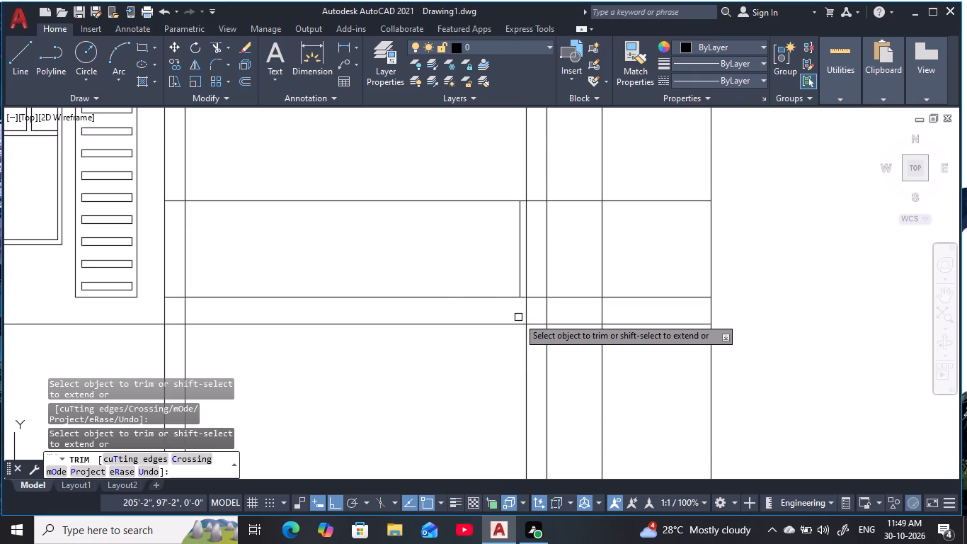
middle_drag(443, 257, 470, 278)
key(Escape)
key(Escape)
key(Escape)
key(Escape)
key(Escape)
key(Escape)
key(Escape)
key(Escape)
key(Escape)
key(Escape)
key(Escape)
key(Escape)
key(Escape)
key(Escape)
key(Escape)
key(Escape)
key(Escape)
key(Escape)
key(Escape)
key(Escape)
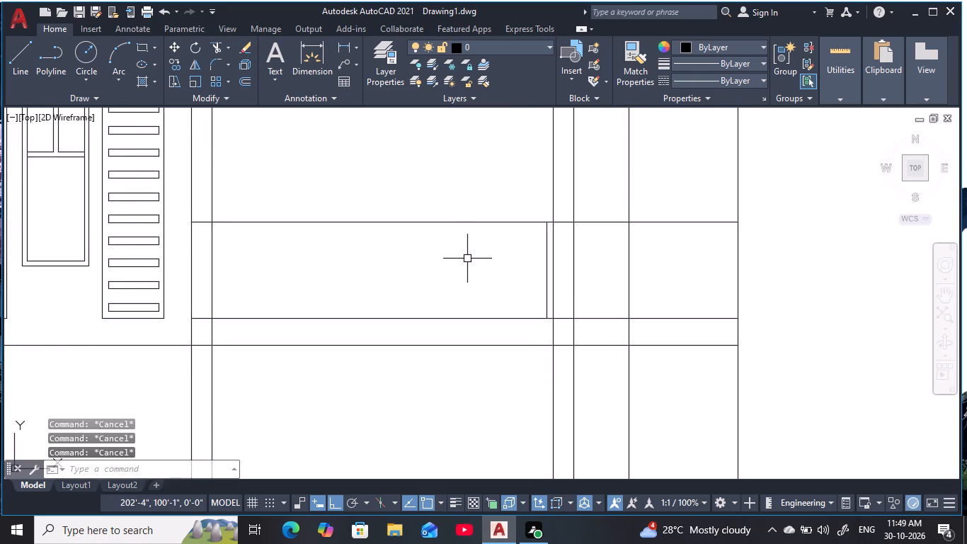
Offset the short vertical line in the middle bay's band by 3 inches toward the inside of the bay.
key(o)
key(space)
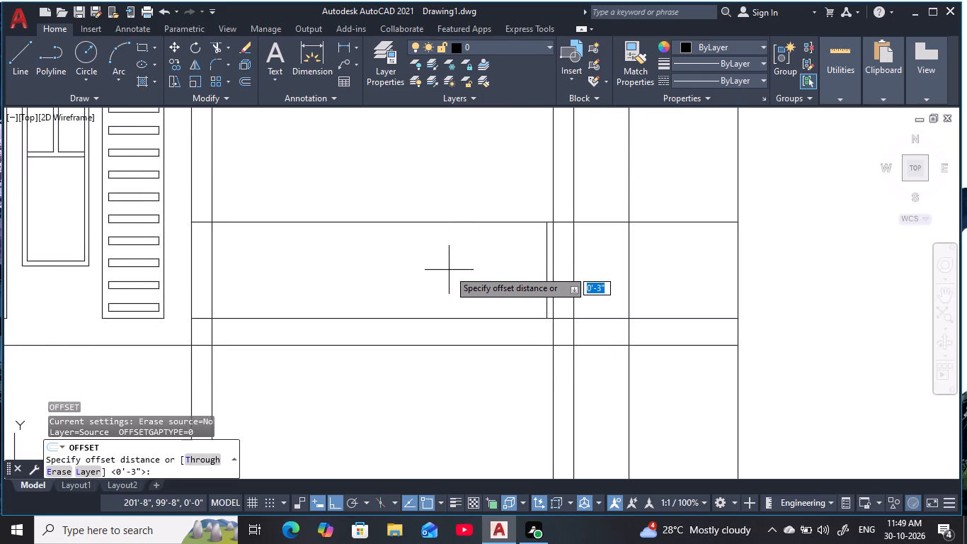
text(3)
key(space)
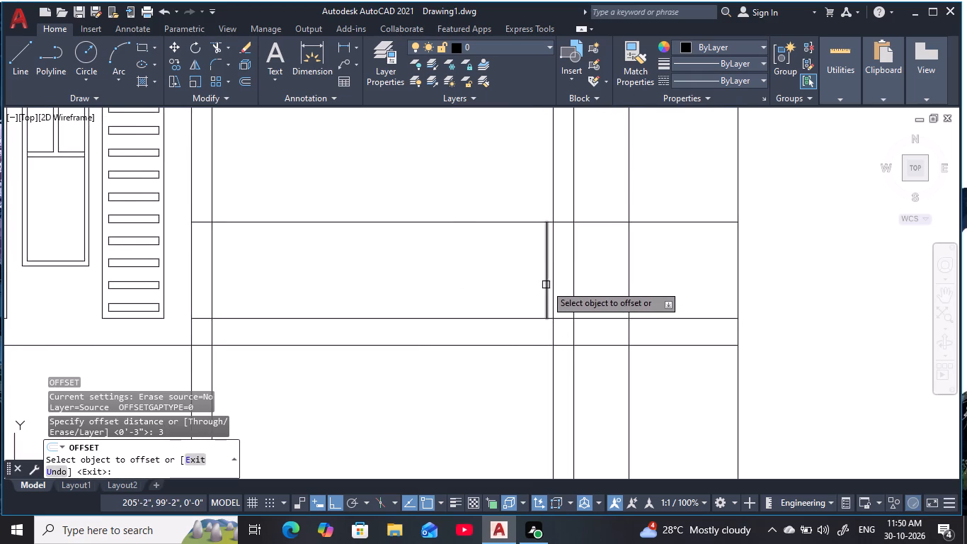
click(546, 286)
click(488, 296)
middle_drag(507, 268, 510, 276)
scroll(510, 276, up, 1)
key(Escape)
key(Escape)
key(Escape)
key(Escape)
key(Escape)
key(Escape)
key(Escape)
key(Escape)
key(Escape)
key(Escape)
key(Escape)
key(Escape)
key(Escape)
key(Escape)
key(Escape)
key(Escape)
key(Escape)
key(Escape)
key(Escape)
key(Escape)
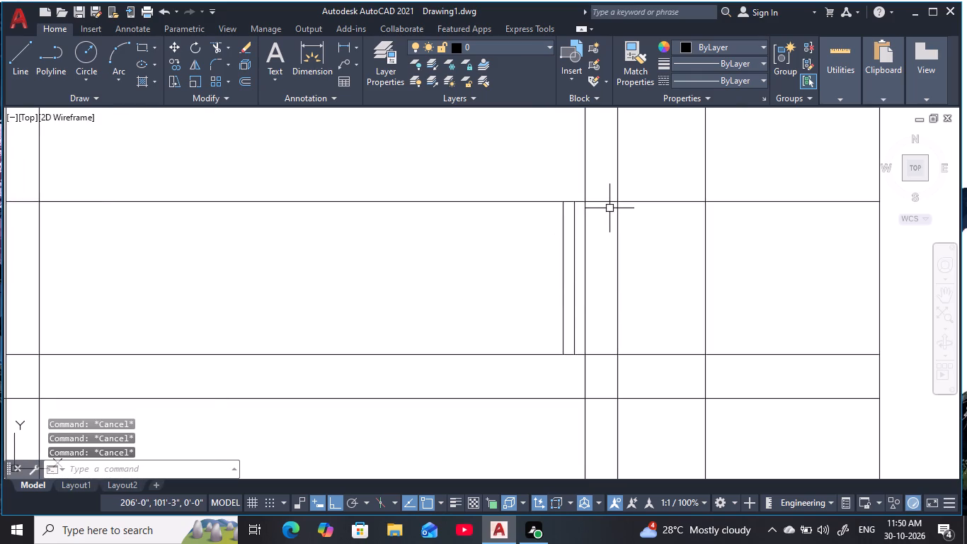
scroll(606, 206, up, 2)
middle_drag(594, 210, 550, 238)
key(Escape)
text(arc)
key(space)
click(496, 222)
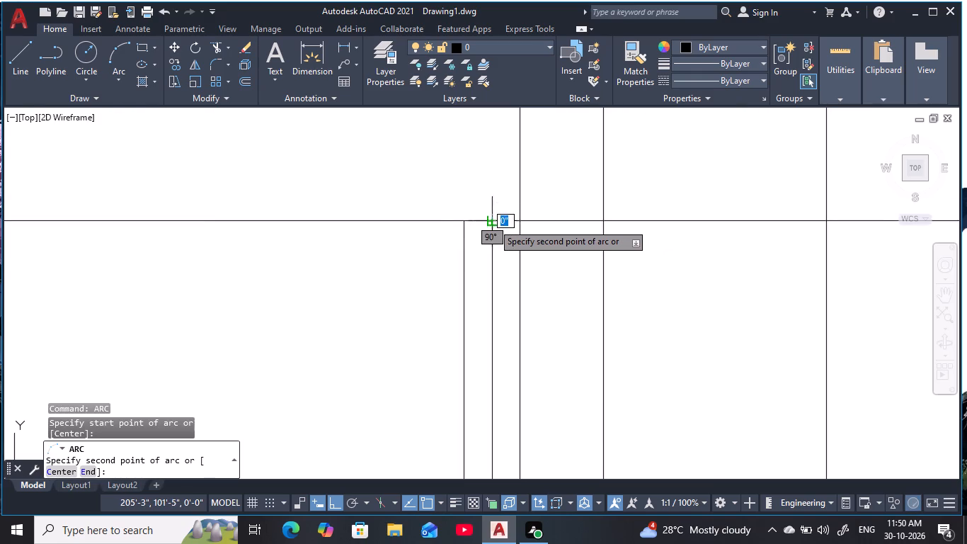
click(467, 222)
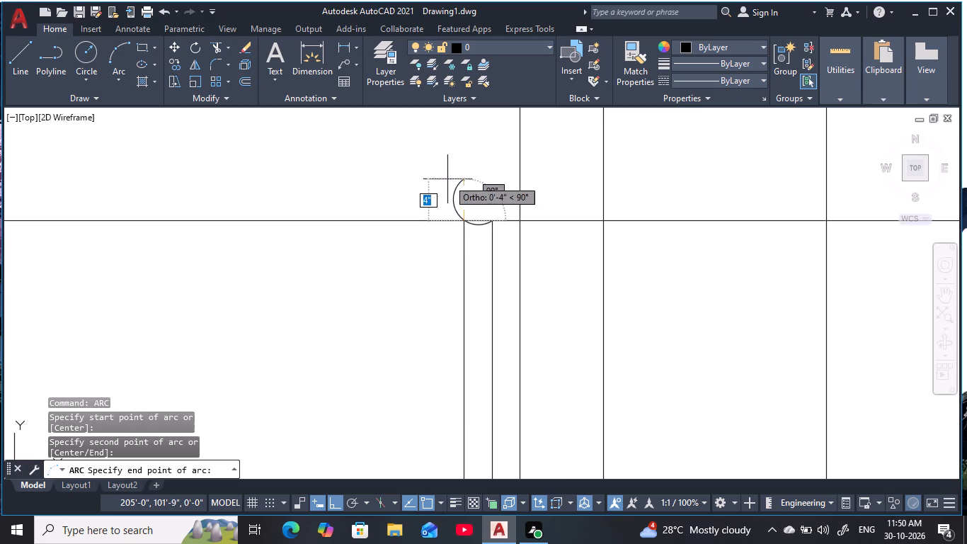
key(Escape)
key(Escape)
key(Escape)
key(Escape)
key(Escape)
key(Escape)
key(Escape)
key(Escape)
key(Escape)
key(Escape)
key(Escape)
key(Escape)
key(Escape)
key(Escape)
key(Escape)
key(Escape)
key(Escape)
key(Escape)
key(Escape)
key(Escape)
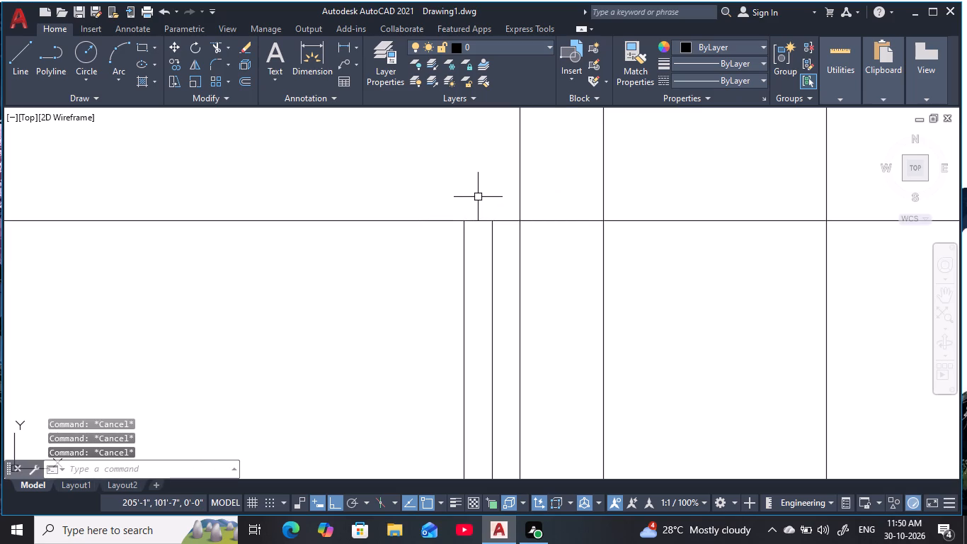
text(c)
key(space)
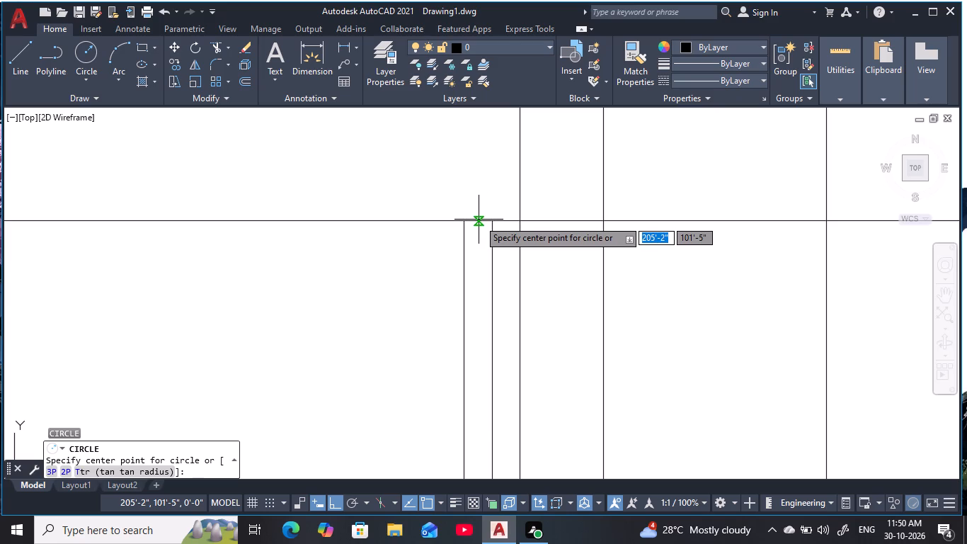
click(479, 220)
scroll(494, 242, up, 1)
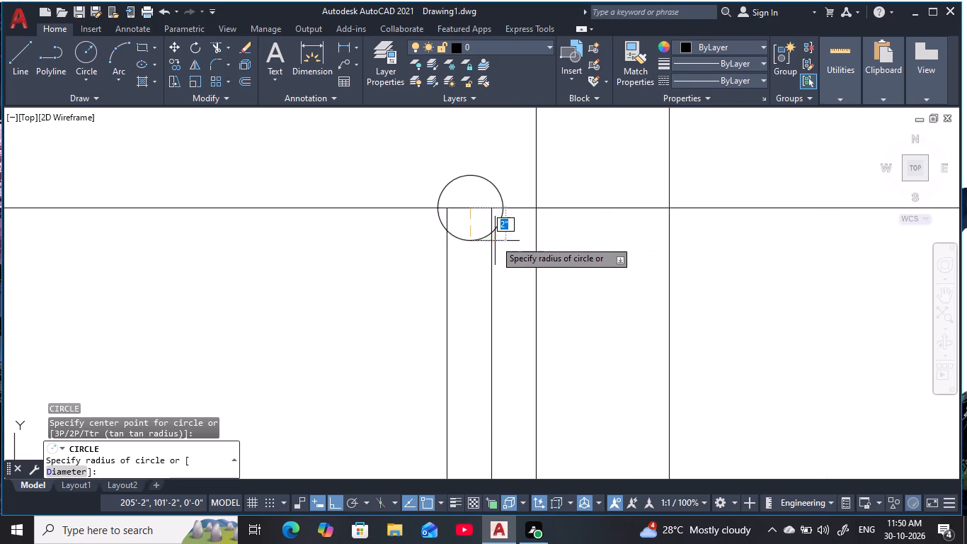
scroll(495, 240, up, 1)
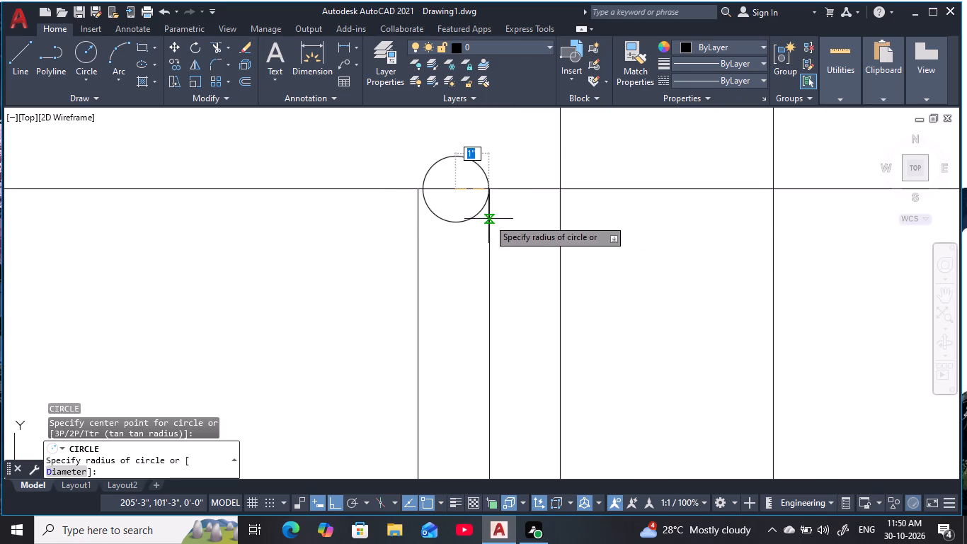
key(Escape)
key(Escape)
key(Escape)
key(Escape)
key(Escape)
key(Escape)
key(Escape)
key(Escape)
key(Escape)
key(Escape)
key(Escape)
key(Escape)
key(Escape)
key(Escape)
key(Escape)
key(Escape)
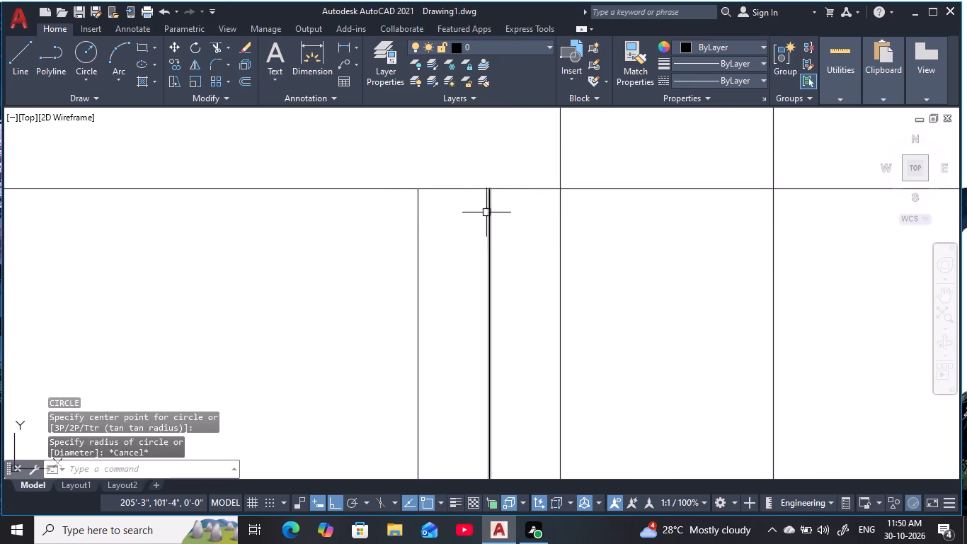
Draw a short horizontal line connecting the top ends of the bar's two vertical lines.
key(l)
key(space)
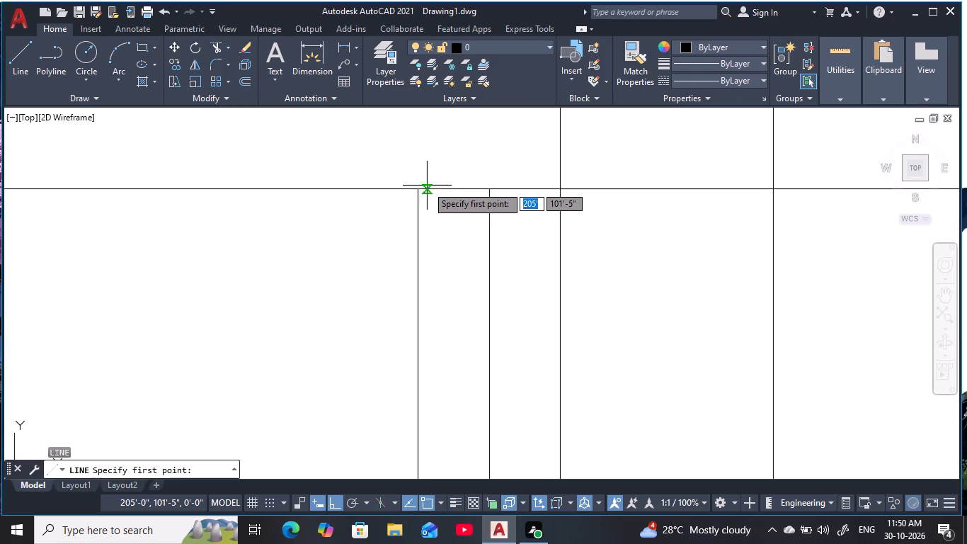
click(415, 188)
click(493, 191)
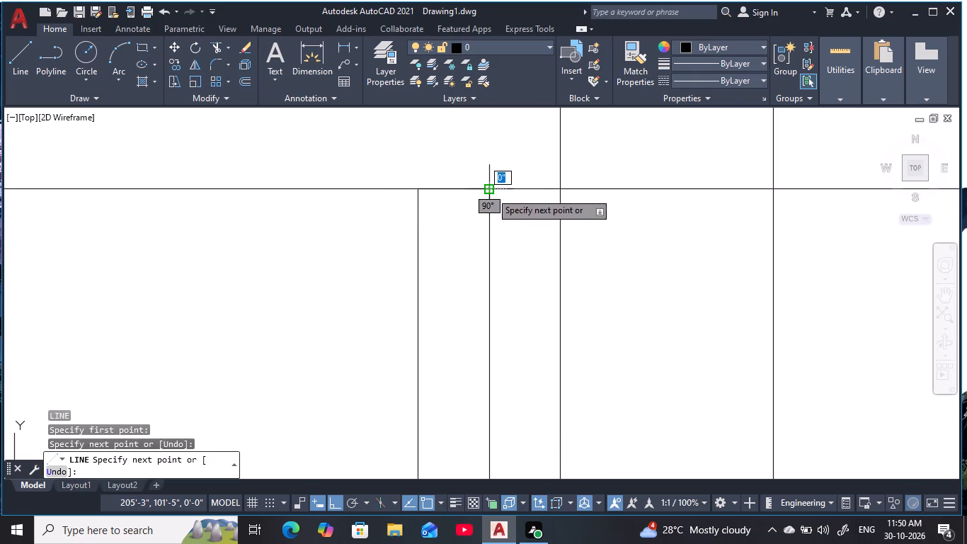
key(Escape)
key(Escape)
key(Escape)
key(Escape)
key(Escape)
key(Escape)
key(Escape)
key(Escape)
key(Escape)
key(Escape)
key(Escape)
key(Escape)
key(Escape)
key(Escape)
key(Escape)
key(Escape)
key(Escape)
Draw a circle of about 2 inches radius centred on the midpoint of the bar's short top line.
key(c)
key(space)
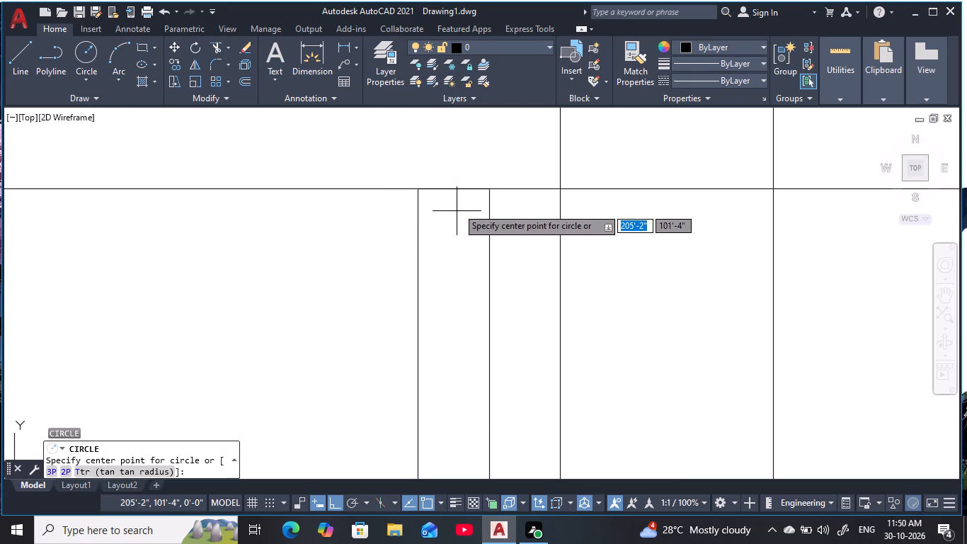
click(455, 190)
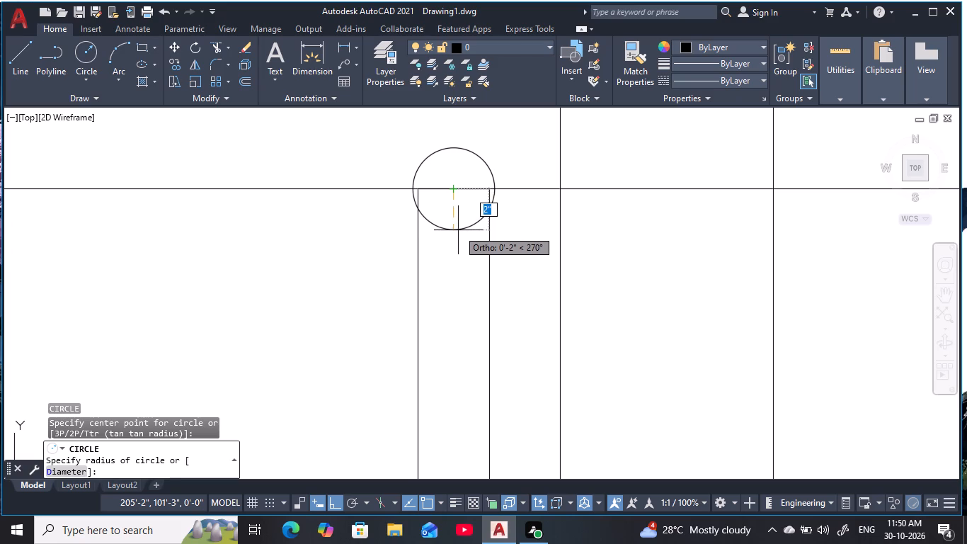
click(458, 231)
key(Escape)
key(Escape)
key(Escape)
key(Escape)
key(Escape)
key(Escape)
key(Escape)
key(Escape)
key(Escape)
key(Escape)
key(Escape)
key(Escape)
key(Escape)
key(Escape)
key(Escape)
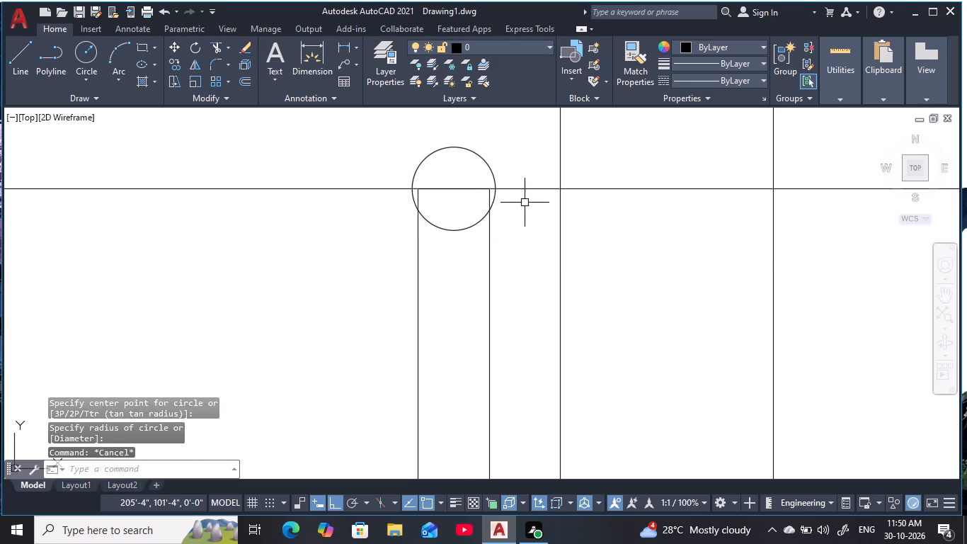
Trim the vertical and horizontal lines inside the circle and the circle's lower arc between the bar's sides, leaving a rounded bar head.
text(tr)
key(space)
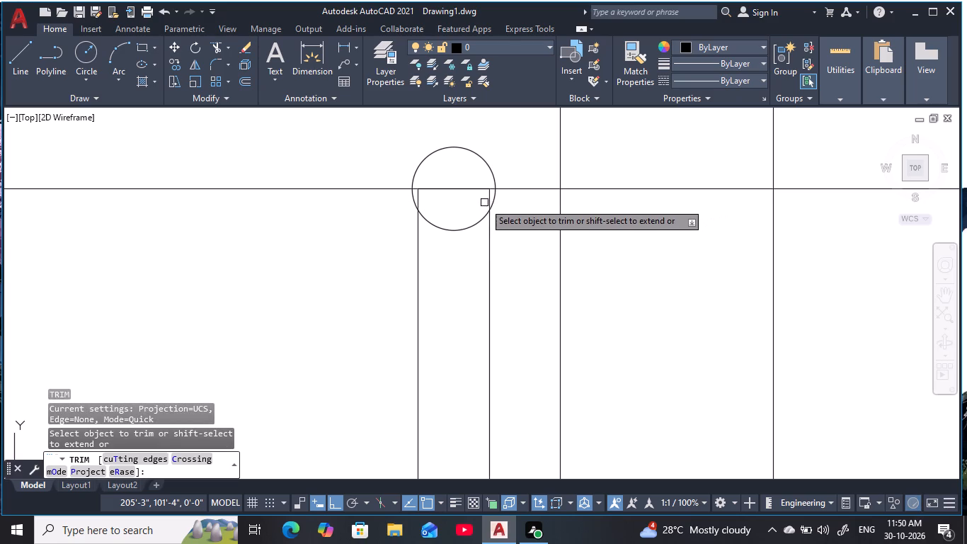
click(488, 200)
click(420, 197)
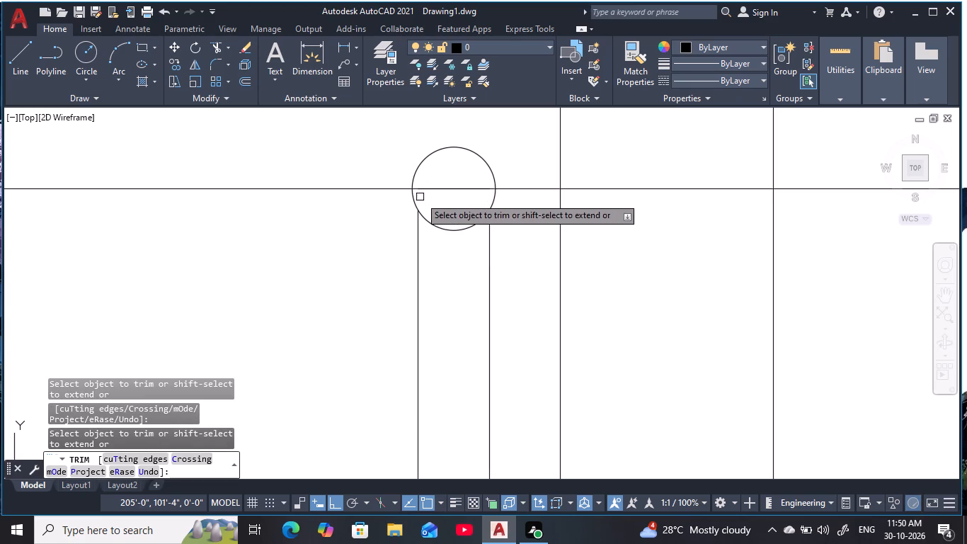
click(436, 229)
scroll(509, 231, down, 1)
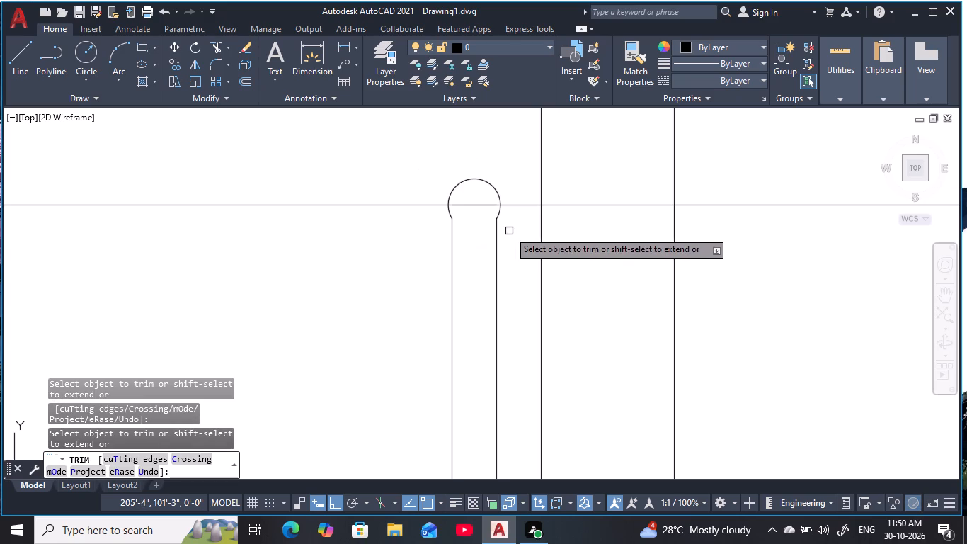
click(481, 206)
click(485, 205)
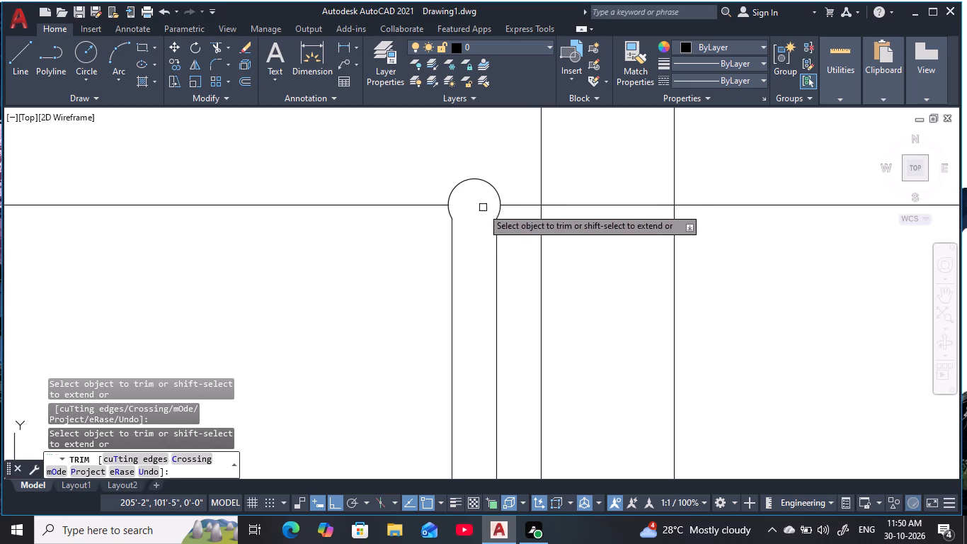
scroll(478, 256, down, 2)
key(Escape)
key(Escape)
key(Escape)
key(Escape)
Join the bar's two vertical lines and its rounded head into one polyline.
middle_drag(503, 236, 508, 193)
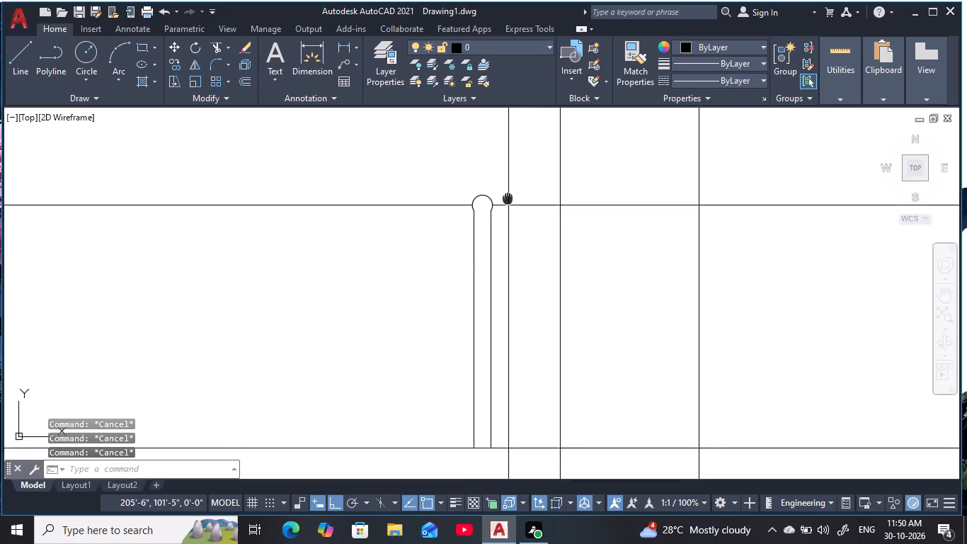
middle_drag(508, 193, 519, 164)
scroll(519, 164, down, 1)
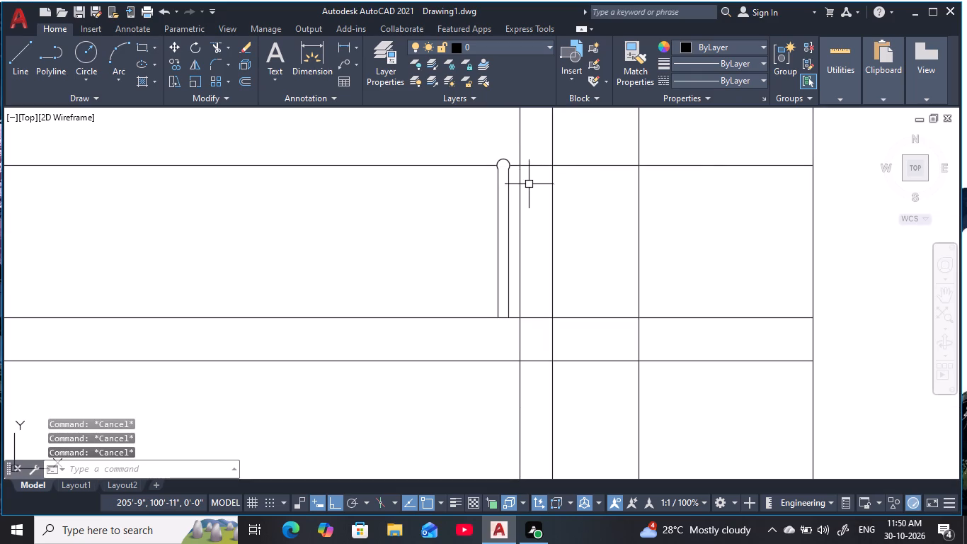
scroll(428, 160, up, 2)
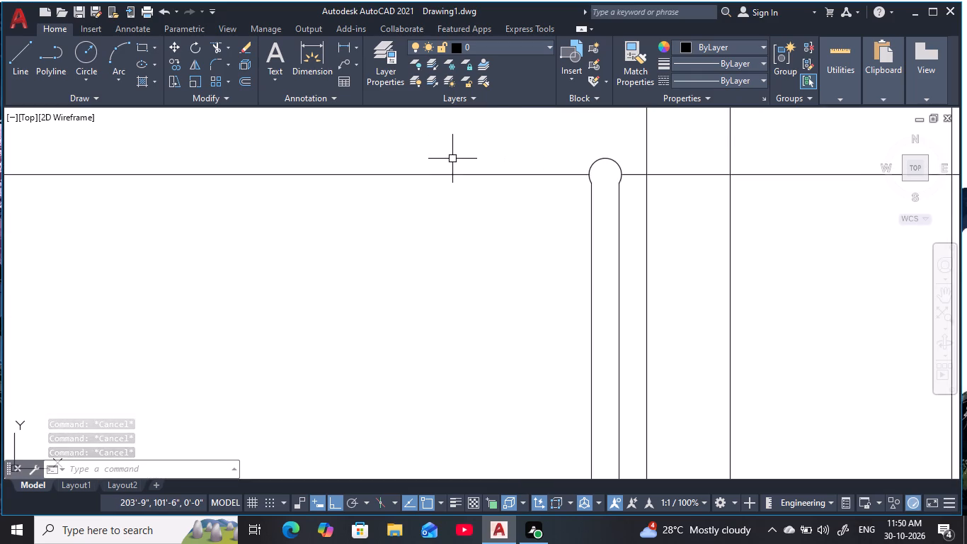
middle_drag(452, 163, 335, 185)
scroll(455, 174, up, 1)
middle_drag(450, 174, 454, 165)
scroll(454, 165, down, 2)
middle_click(455, 165)
click(456, 165)
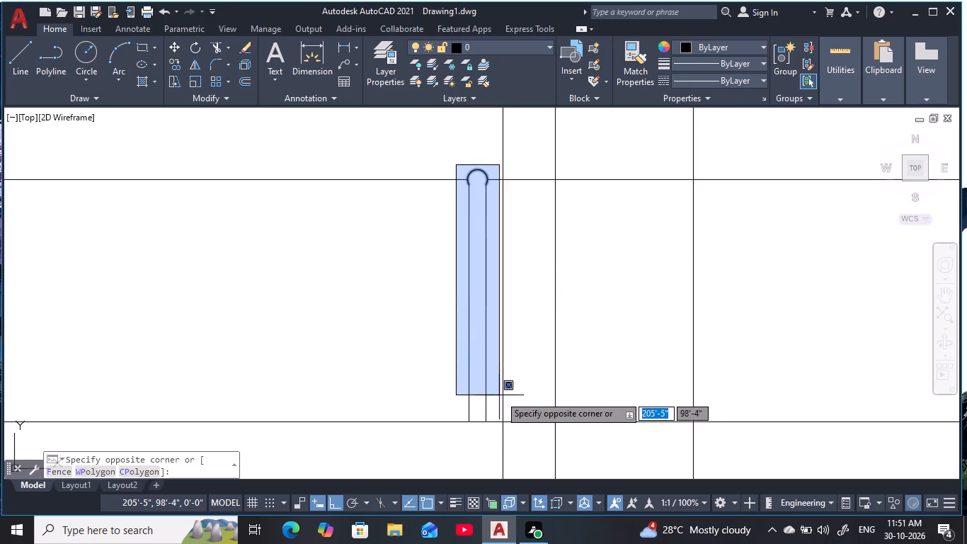
click(501, 425)
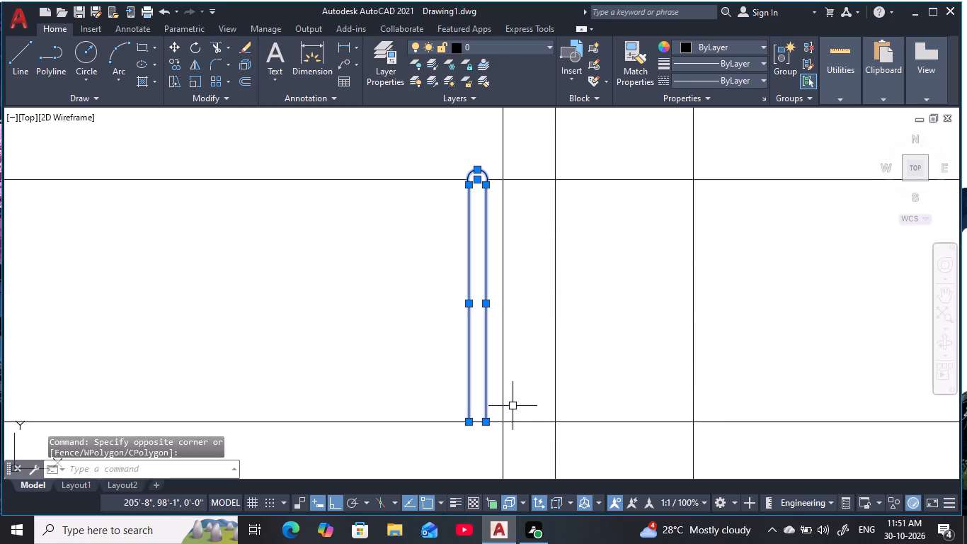
key(j)
key(space)
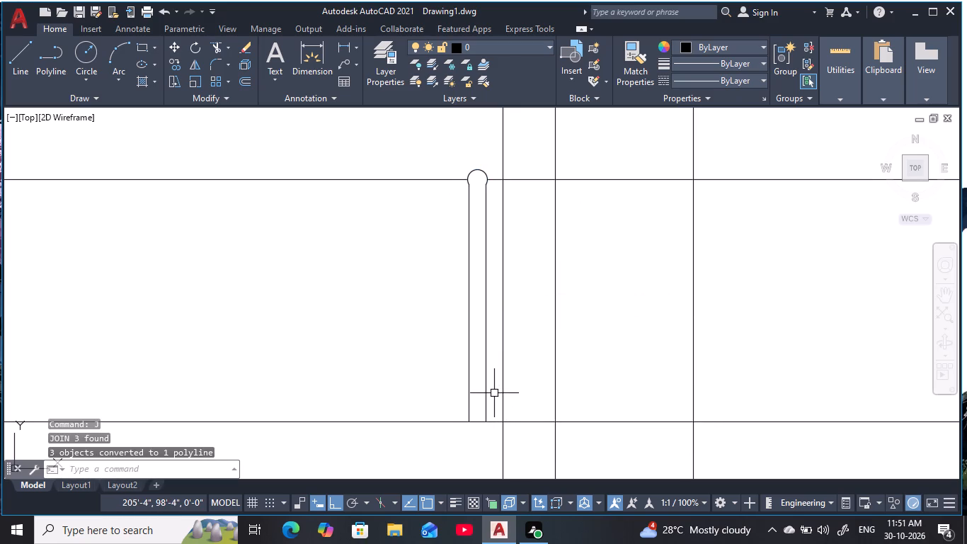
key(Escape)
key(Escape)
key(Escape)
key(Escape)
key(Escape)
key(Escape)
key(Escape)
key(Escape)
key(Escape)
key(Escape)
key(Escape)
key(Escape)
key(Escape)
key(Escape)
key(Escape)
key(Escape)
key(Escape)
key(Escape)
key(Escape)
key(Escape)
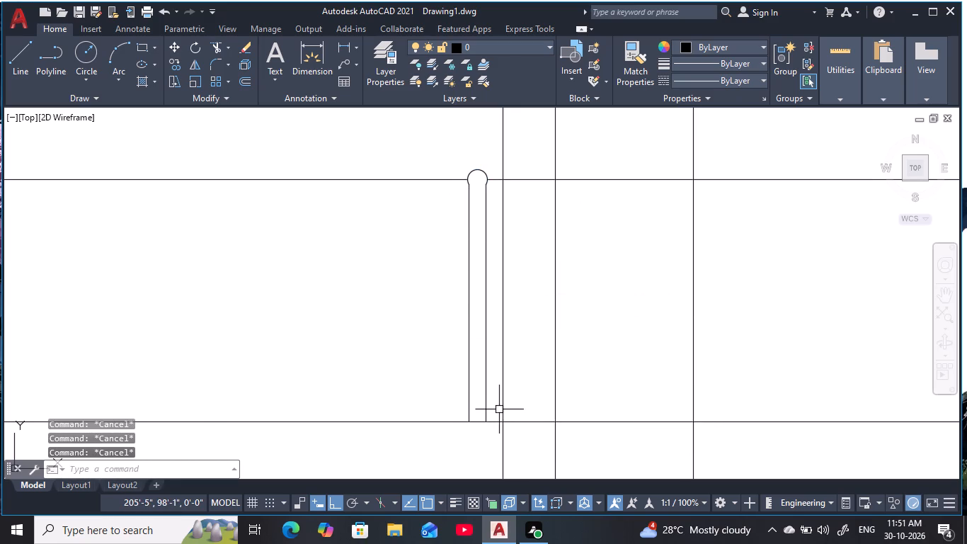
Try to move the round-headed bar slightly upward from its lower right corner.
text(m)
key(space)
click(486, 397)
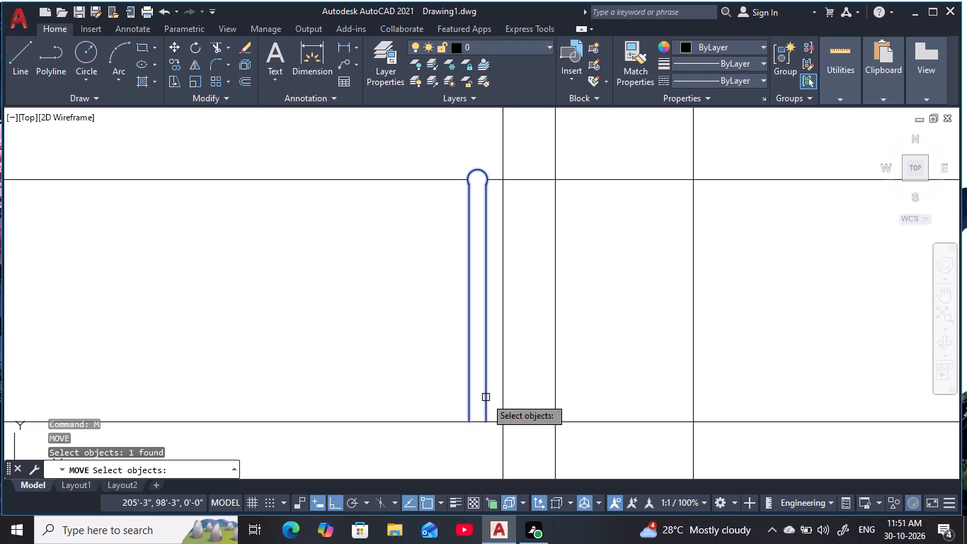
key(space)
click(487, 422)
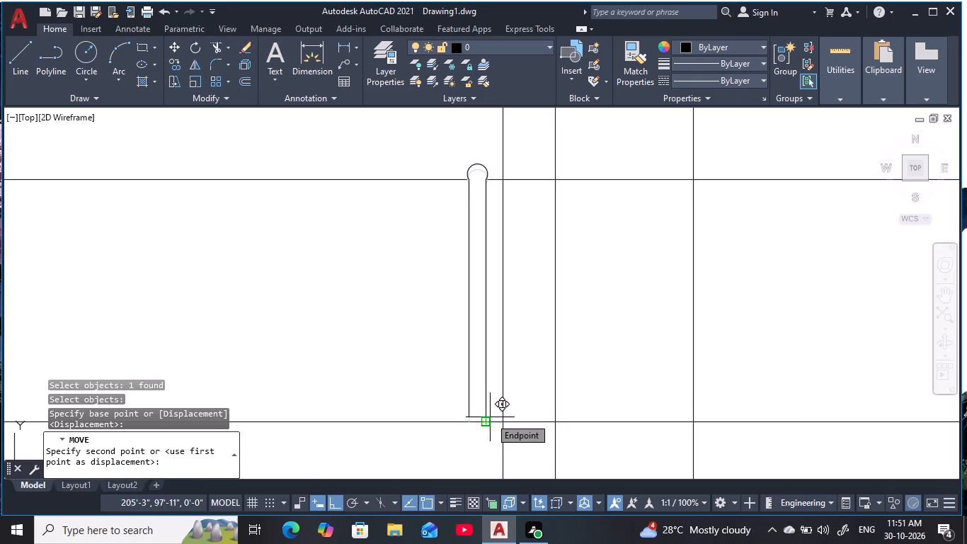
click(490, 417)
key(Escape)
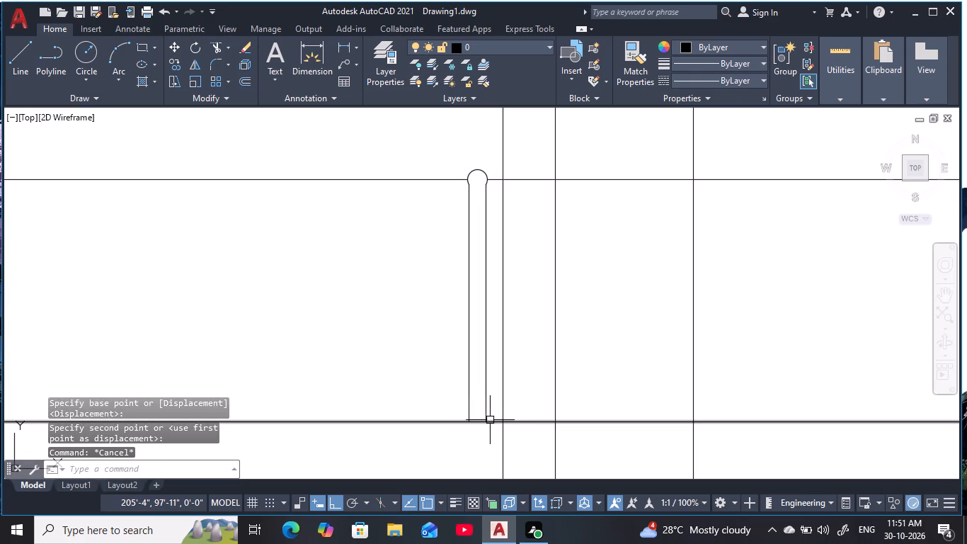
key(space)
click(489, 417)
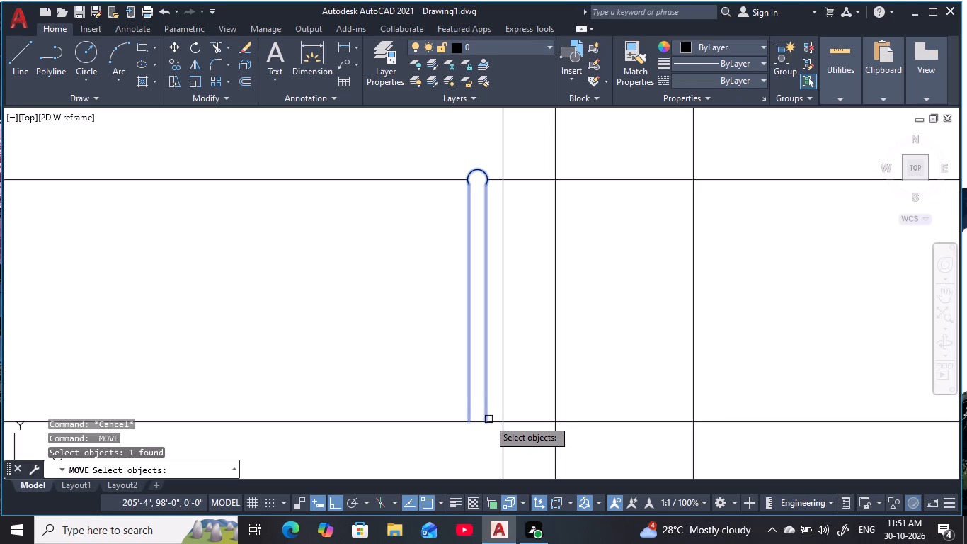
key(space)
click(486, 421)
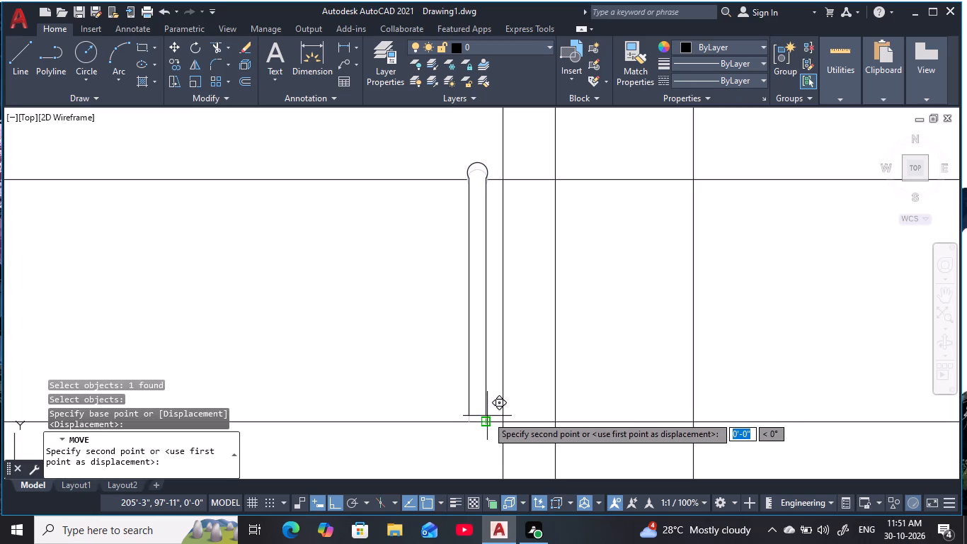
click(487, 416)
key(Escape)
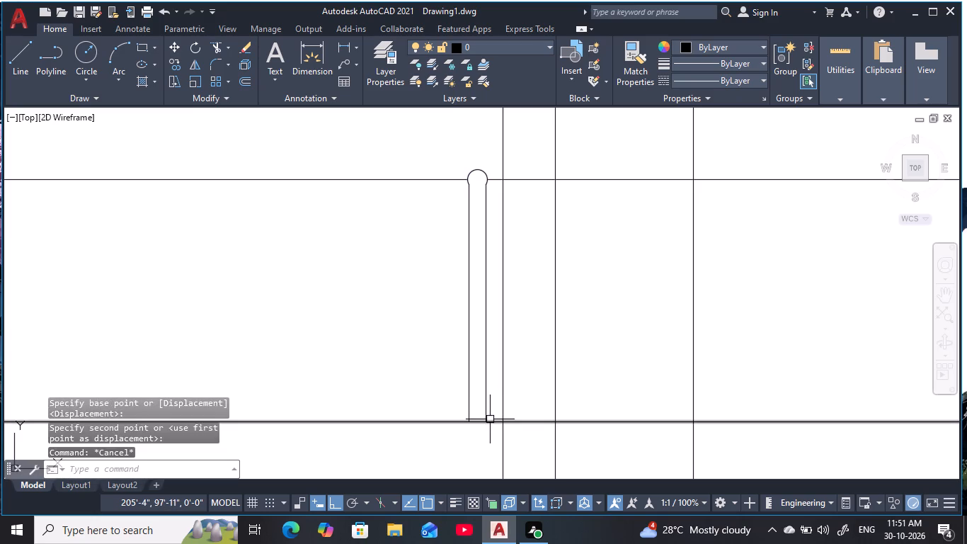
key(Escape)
Move the round-headed bar vertically upward by about 2 inches from its lower right corner.
key(space)
click(488, 414)
key(space)
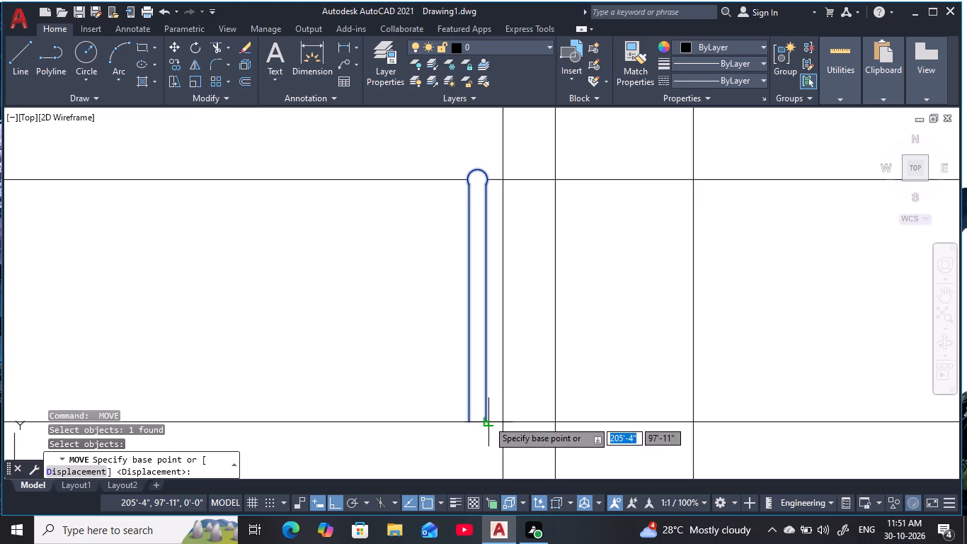
click(486, 423)
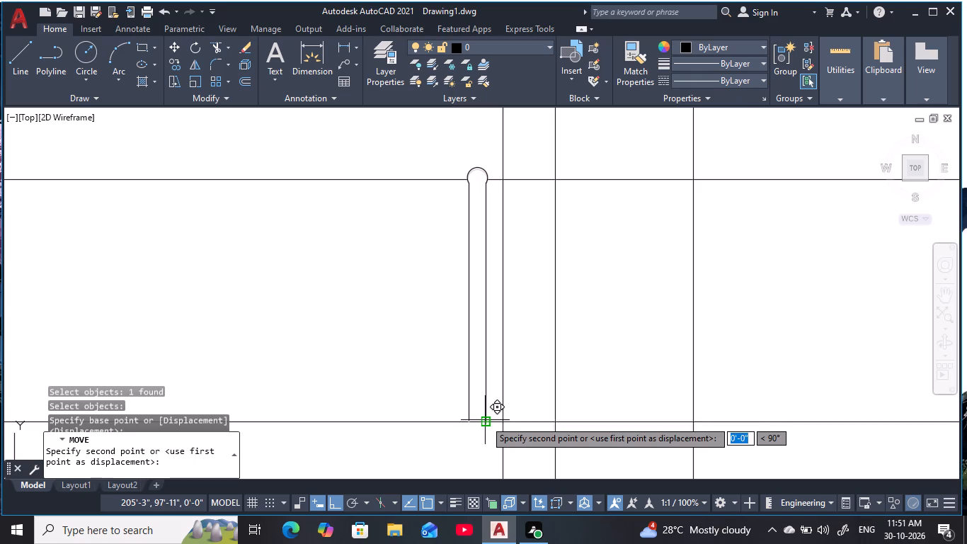
scroll(486, 414, up, 2)
scroll(486, 414, down, 1)
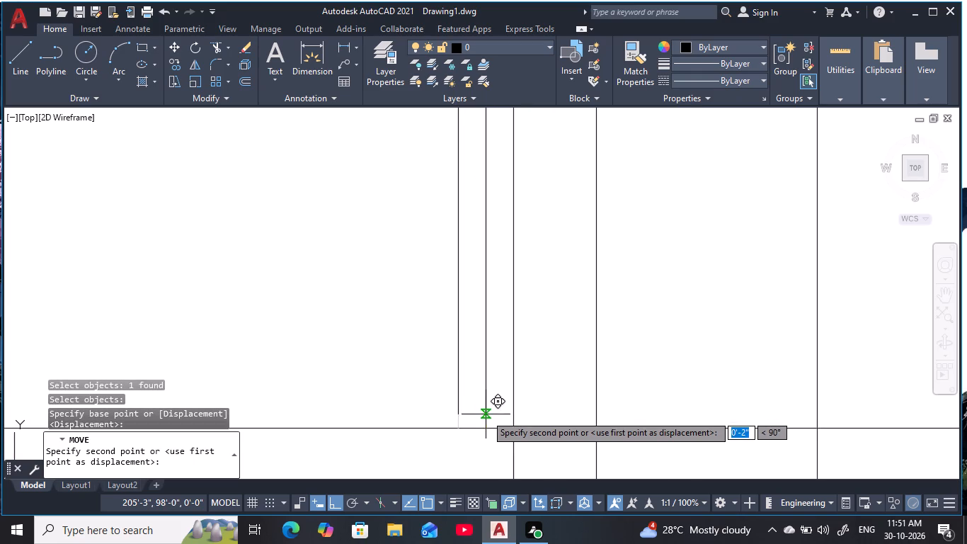
click(488, 414)
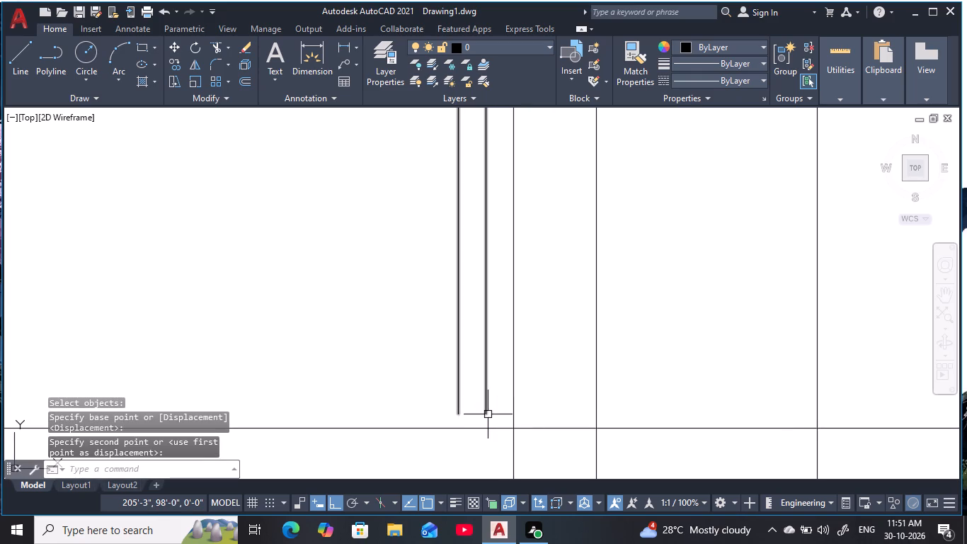
scroll(496, 385, up, 1)
scroll(496, 384, down, 1)
middle_drag(495, 394, 483, 454)
scroll(483, 454, down, 1)
middle_drag(492, 427, 493, 426)
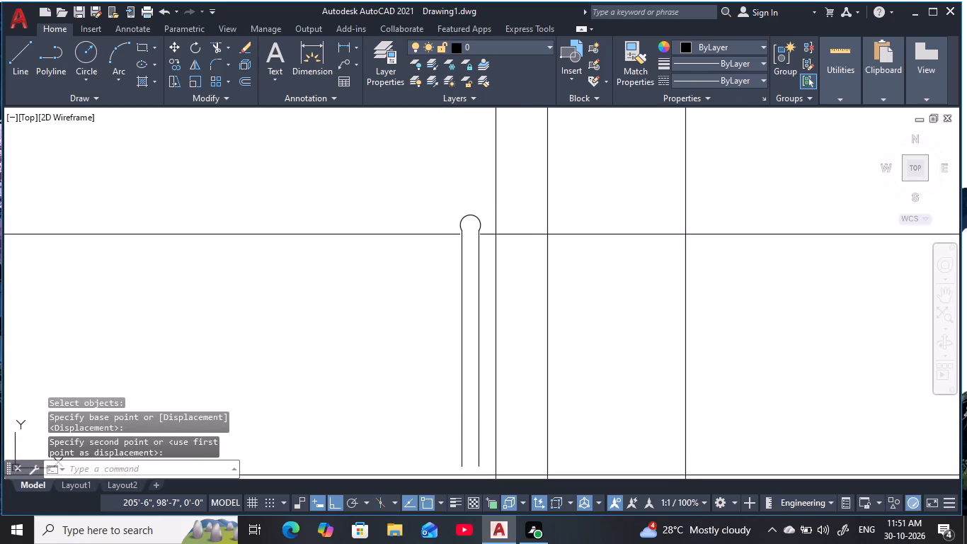
middle_drag(493, 426, 518, 380)
key(Escape)
key(Escape)
key(Escape)
Extend both vertical sides of the raised bar down to the band's lower horizontal line.
key(e)
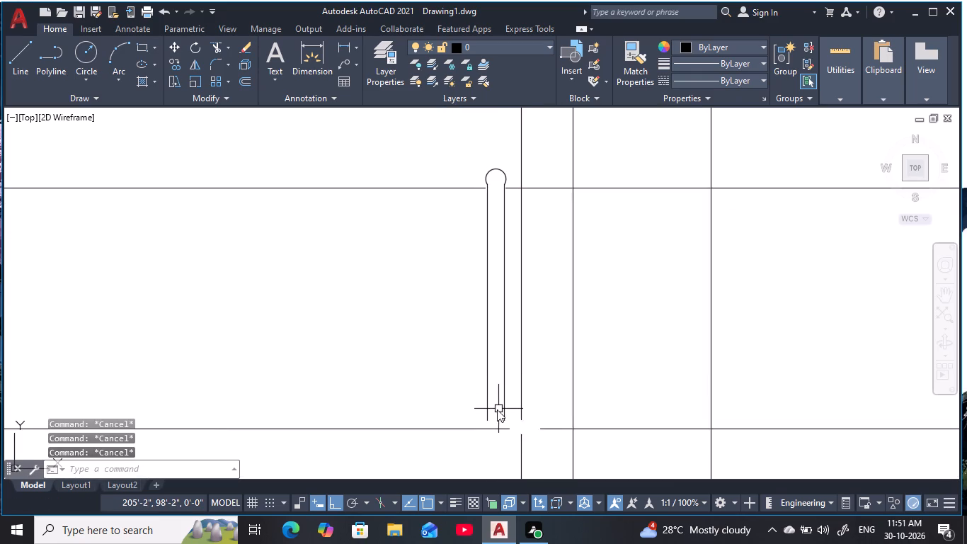
key(x)
key(space)
click(502, 399)
click(488, 405)
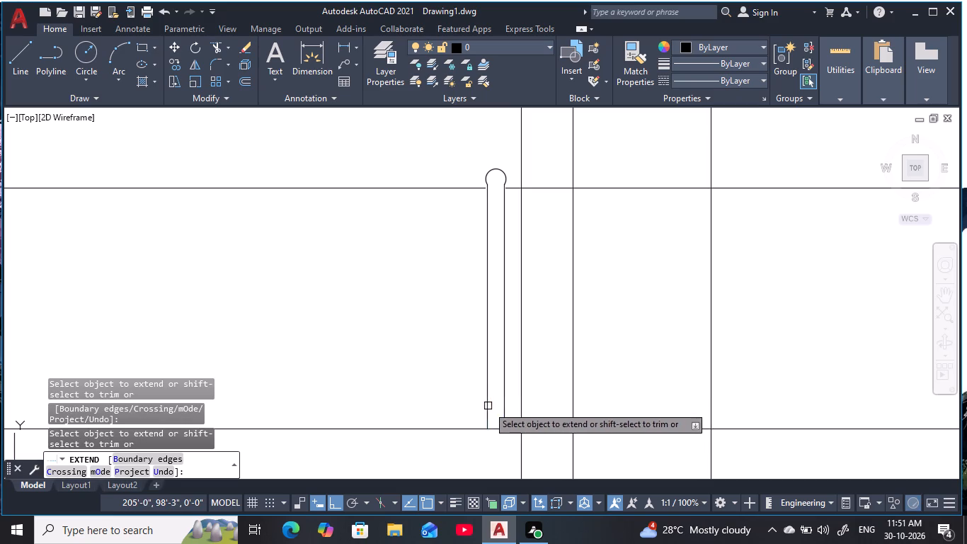
scroll(402, 361, down, 2)
middle_drag(403, 364, 436, 376)
scroll(423, 373, up, 1)
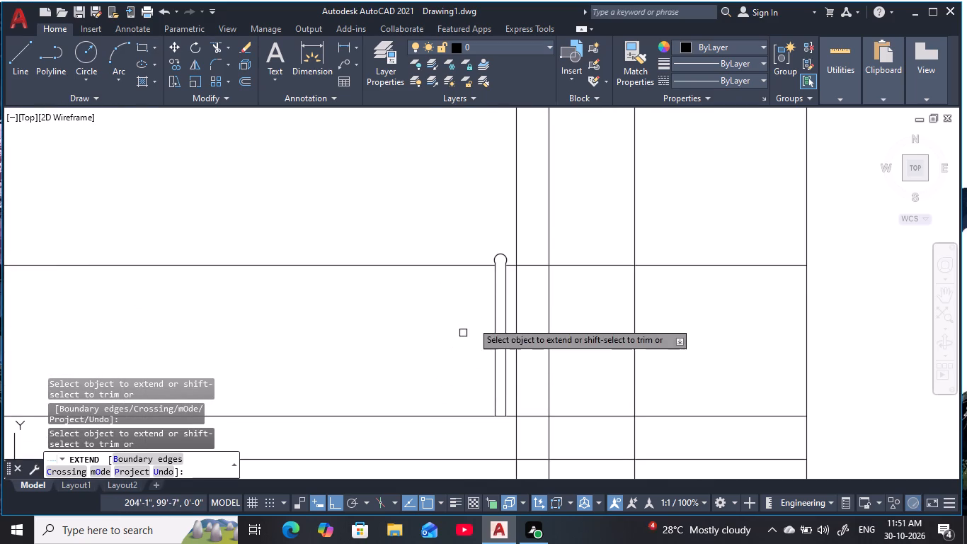
key(Escape)
key(Escape)
key(Escape)
key(Escape)
key(Escape)
key(Escape)
key(Escape)
key(Escape)
key(Escape)
key(Escape)
key(Escape)
key(Escape)
key(Escape)
key(Escape)
key(Escape)
key(Escape)
key(Escape)
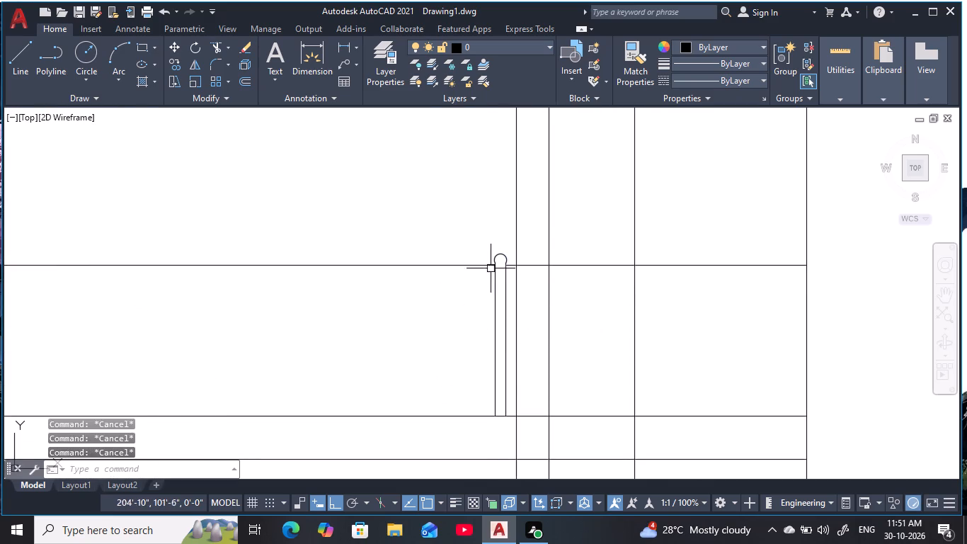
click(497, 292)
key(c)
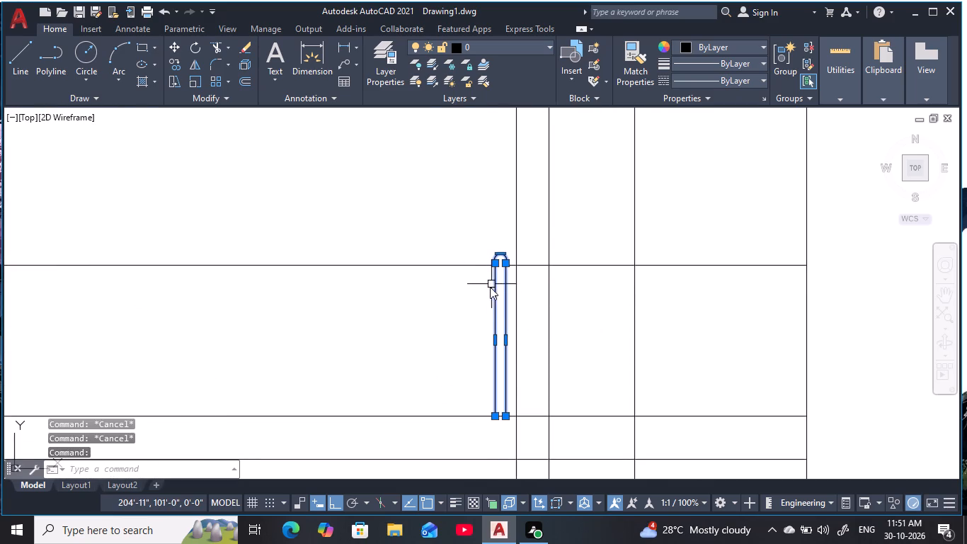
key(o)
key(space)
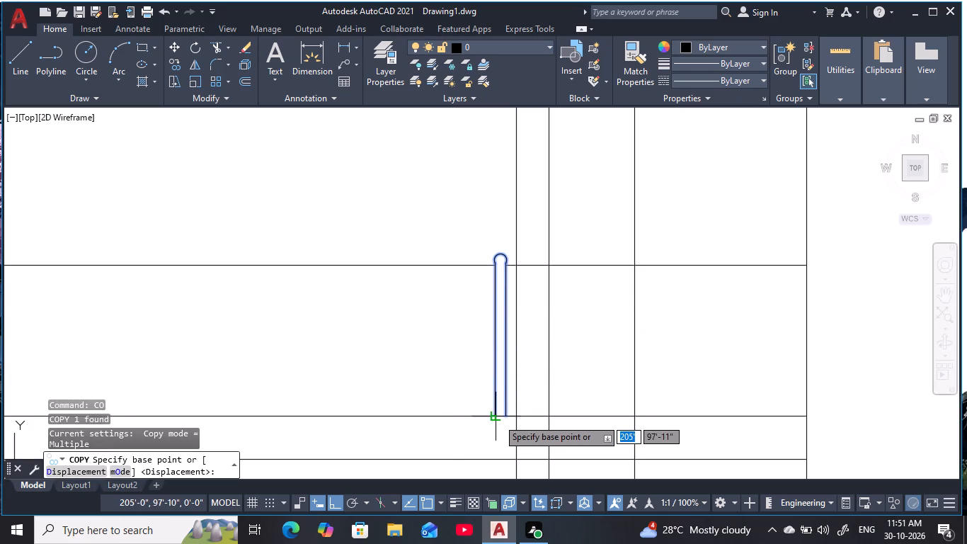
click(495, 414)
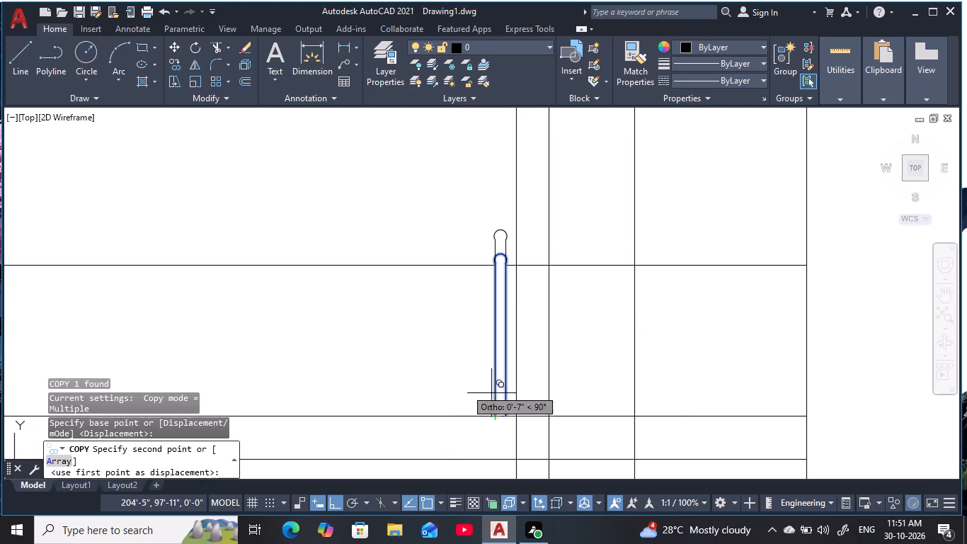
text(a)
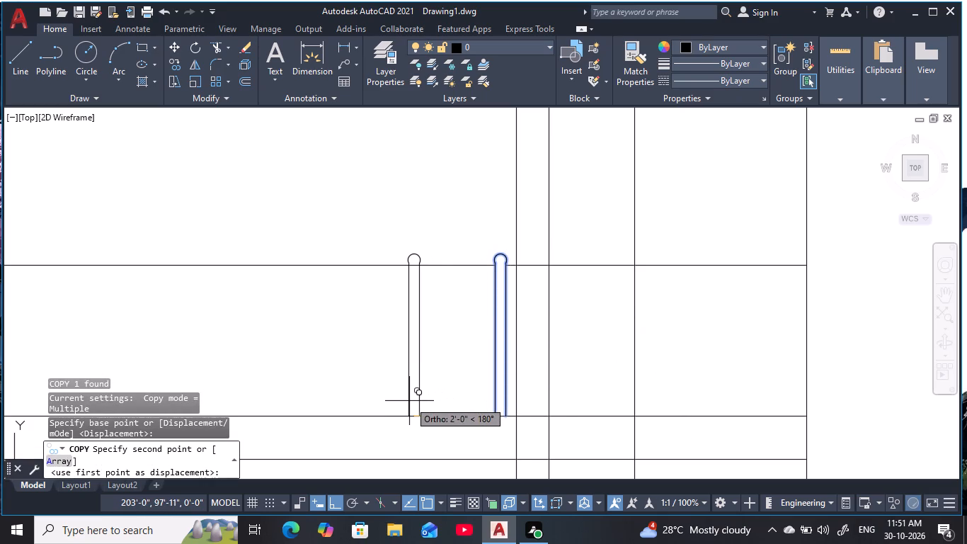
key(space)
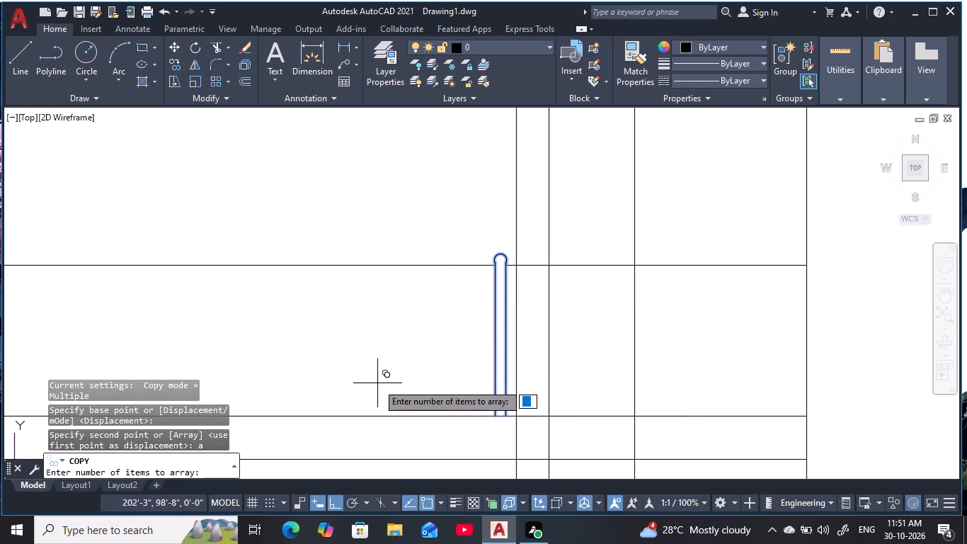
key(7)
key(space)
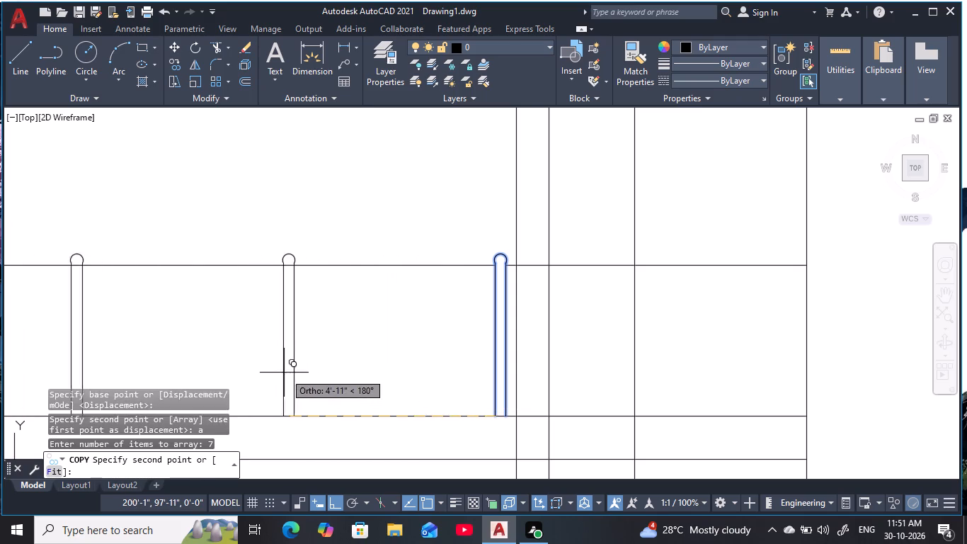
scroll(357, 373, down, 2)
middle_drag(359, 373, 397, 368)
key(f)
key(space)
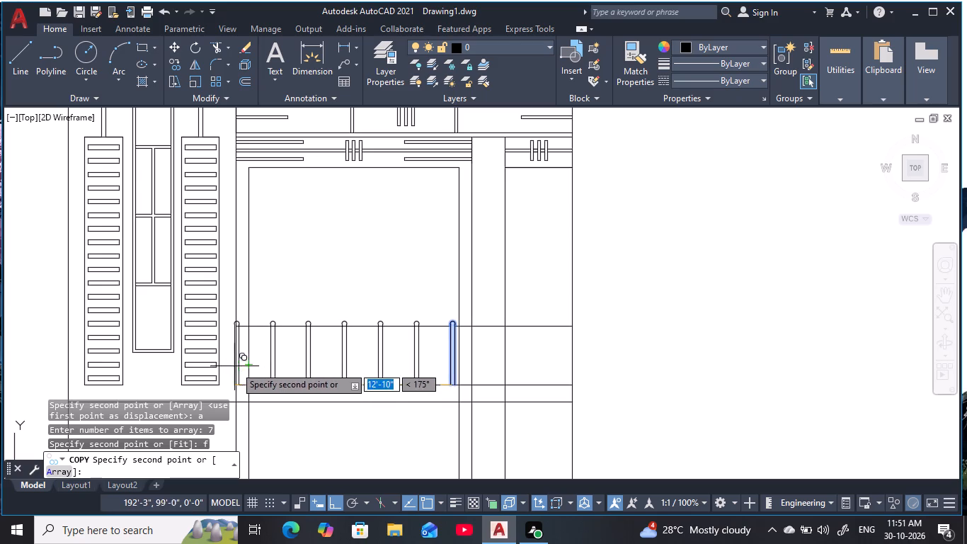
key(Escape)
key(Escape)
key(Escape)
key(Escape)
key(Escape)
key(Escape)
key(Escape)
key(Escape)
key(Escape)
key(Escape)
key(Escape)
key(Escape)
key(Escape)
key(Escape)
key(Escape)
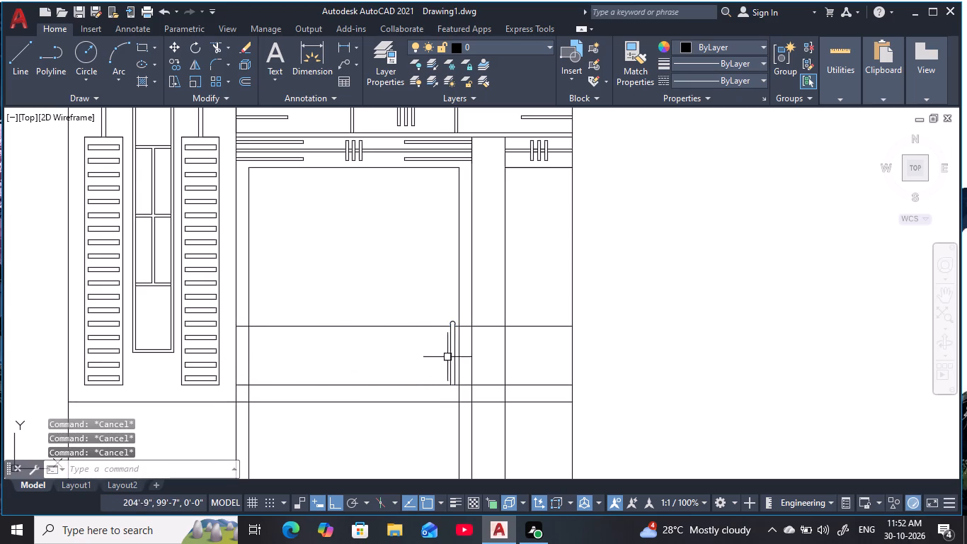
Copy the round-headed bar horizontally leftward across the middle bay's band as a 4-item array spaced about 3'-11" apart.
scroll(460, 354, up, 2)
click(423, 258)
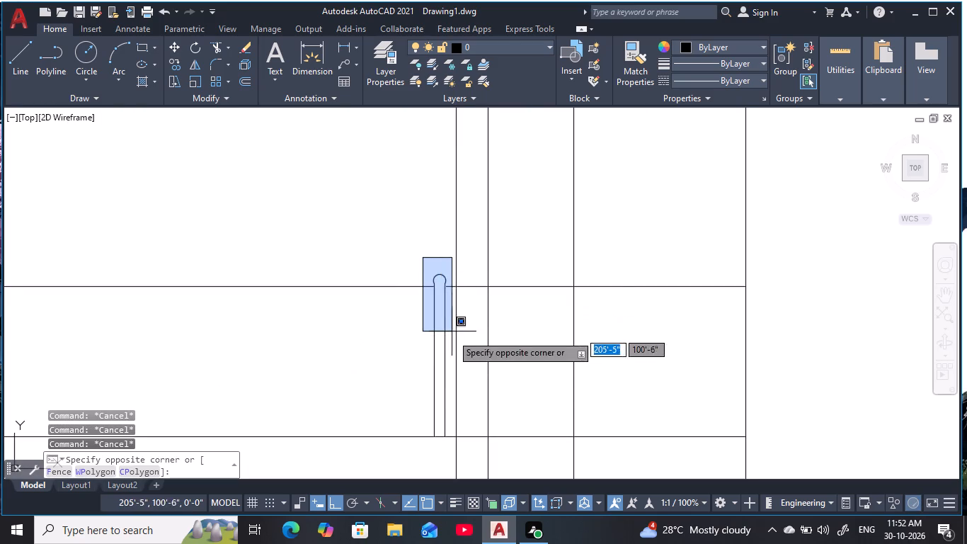
click(459, 455)
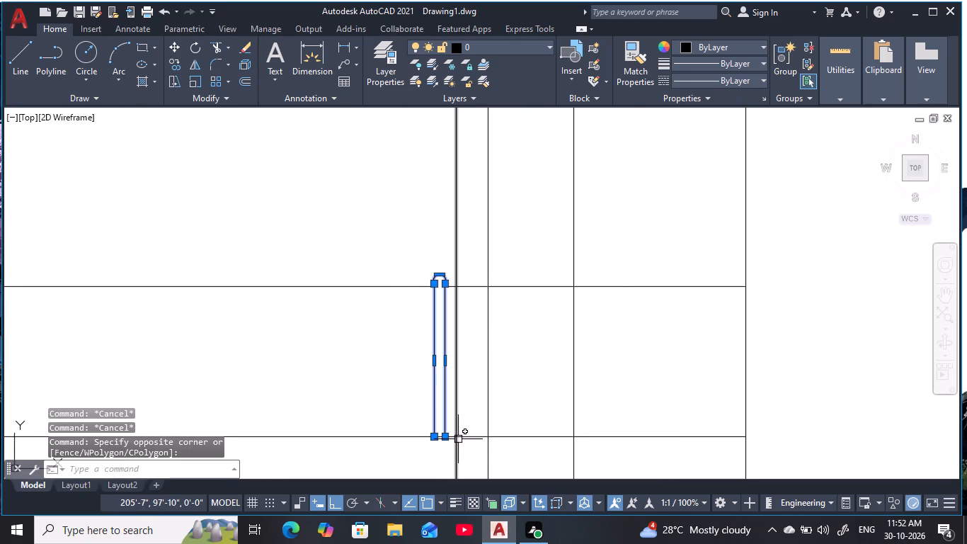
key(c)
key(o)
key(space)
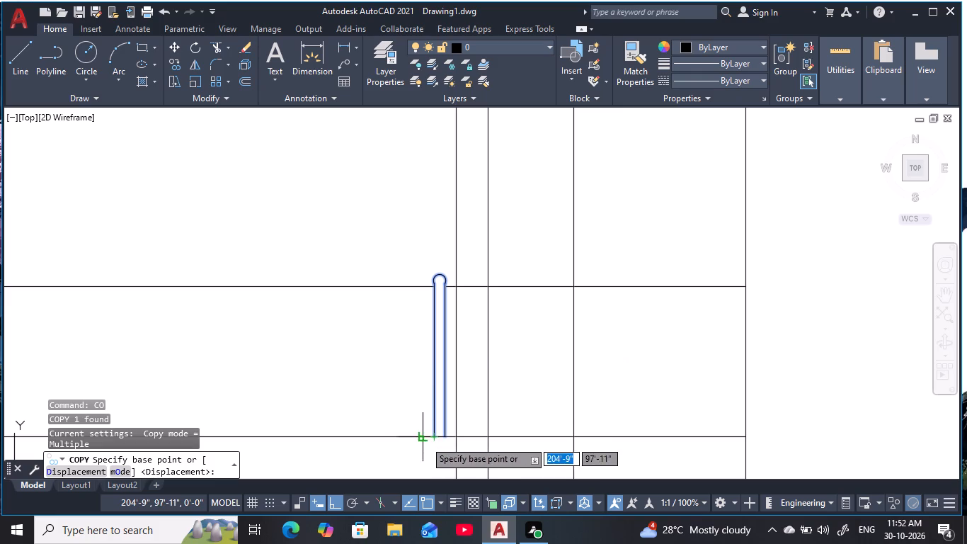
click(437, 436)
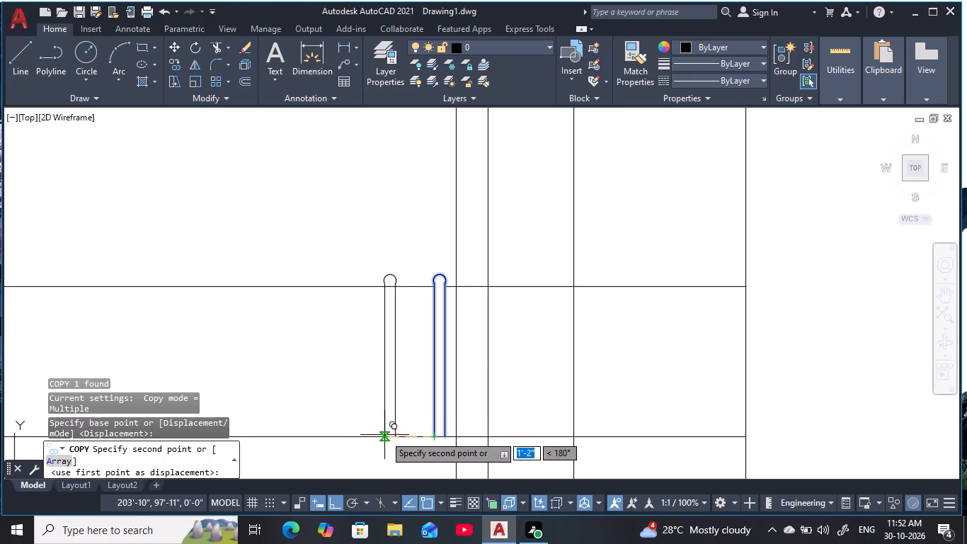
text(a)
key(space)
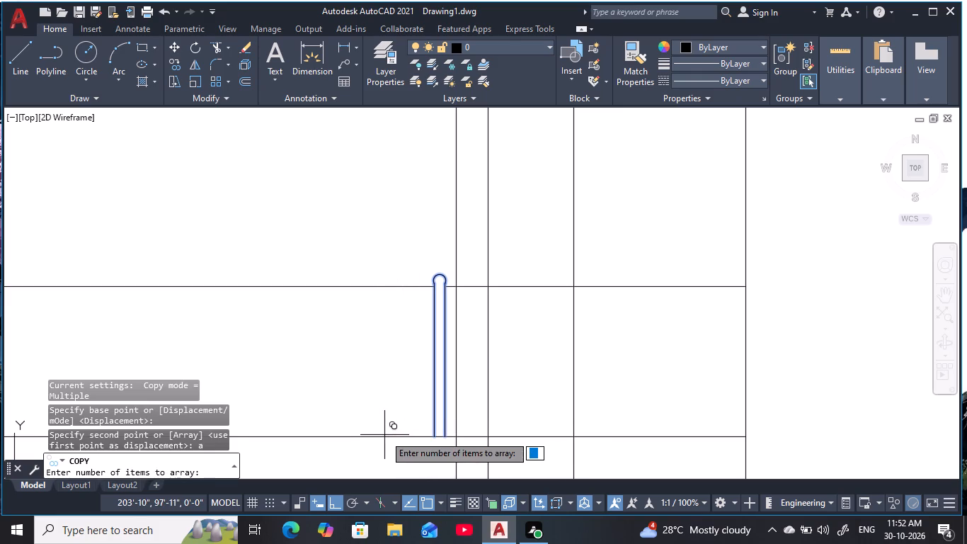
key(4)
key(space)
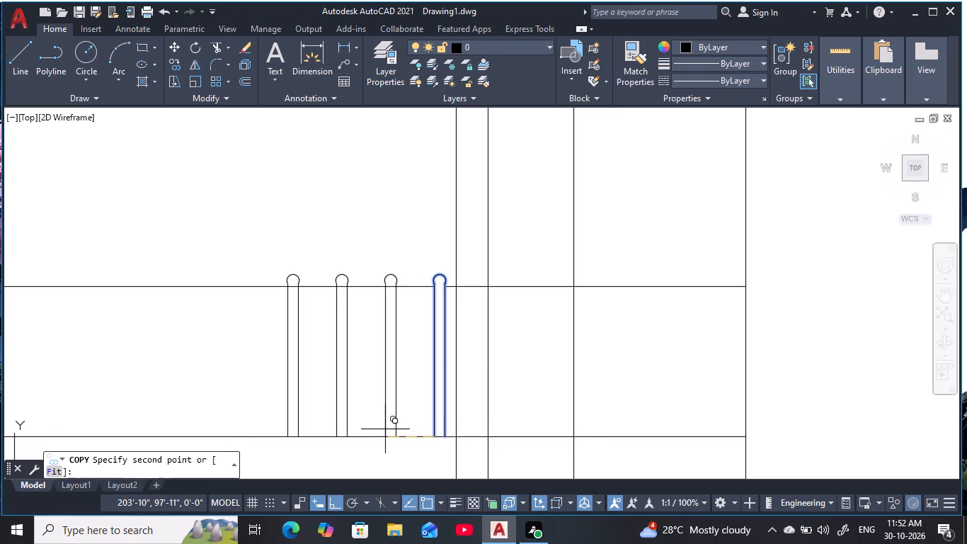
middle_drag(332, 434, 436, 412)
scroll(506, 397, down, 1)
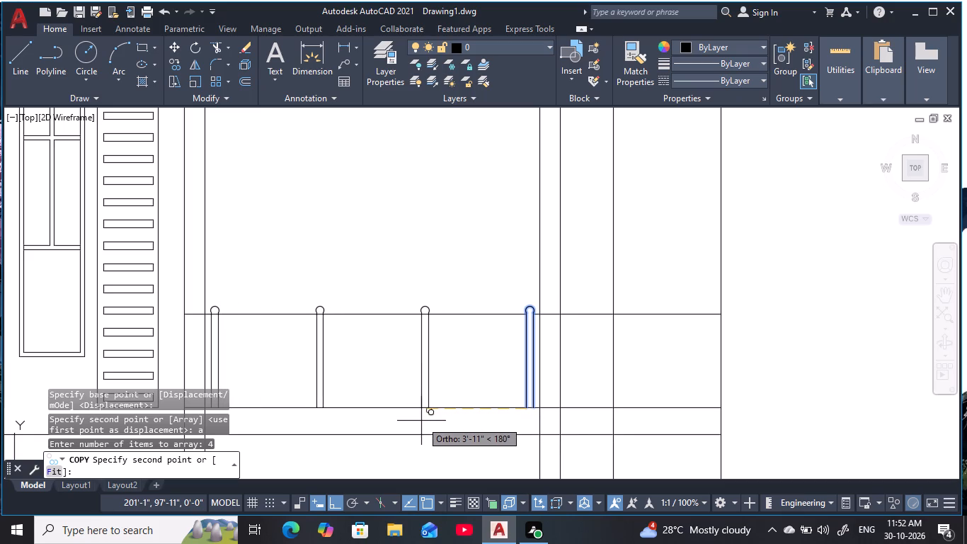
click(421, 421)
scroll(355, 391, down, 2)
key(Escape)
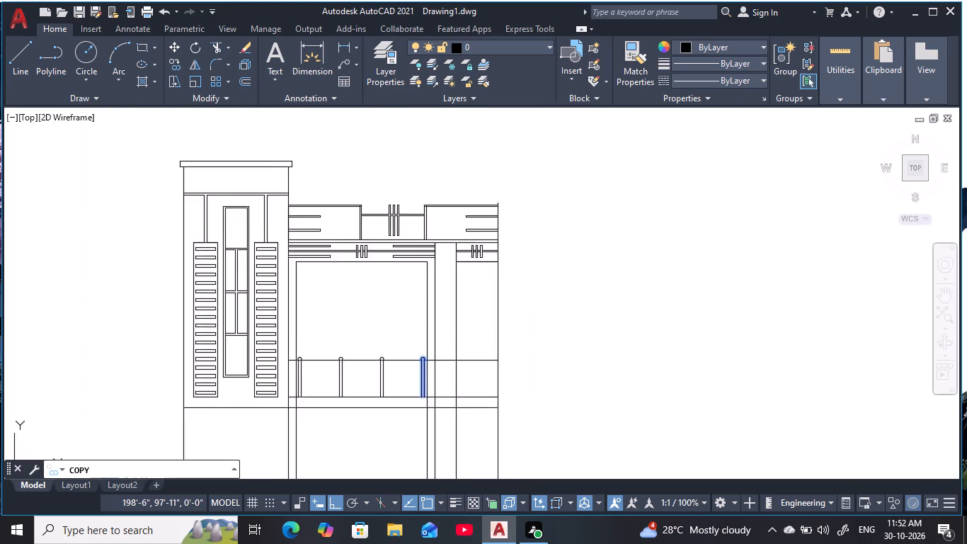
middle_drag(380, 388, 400, 388)
key(Escape)
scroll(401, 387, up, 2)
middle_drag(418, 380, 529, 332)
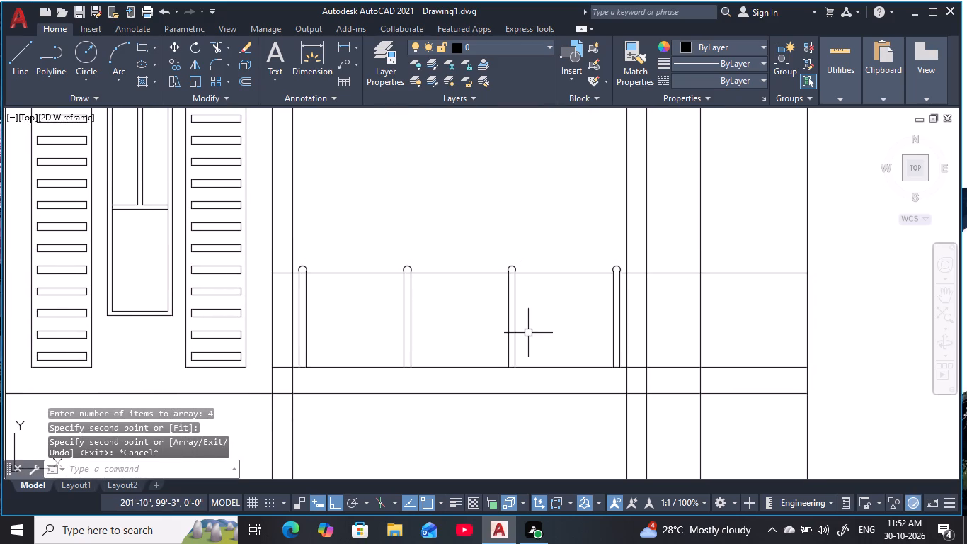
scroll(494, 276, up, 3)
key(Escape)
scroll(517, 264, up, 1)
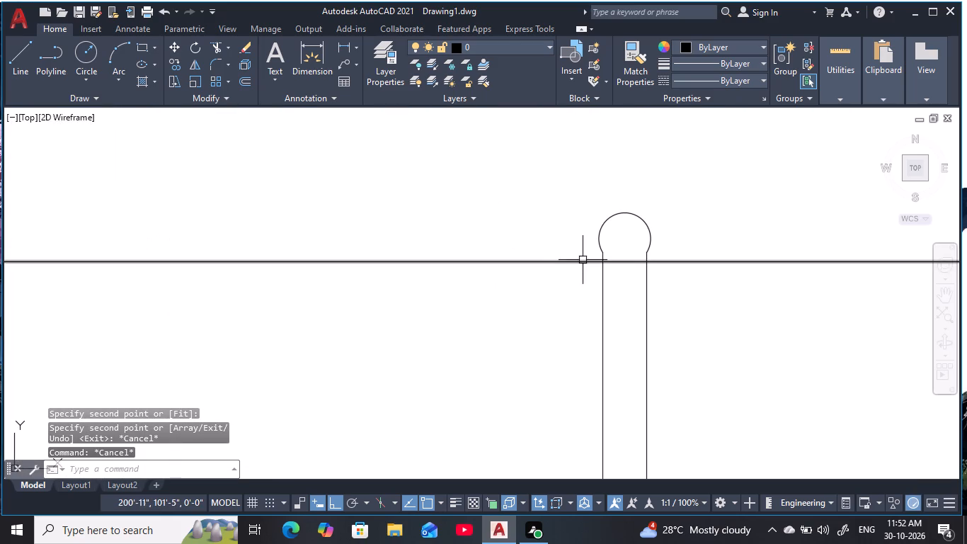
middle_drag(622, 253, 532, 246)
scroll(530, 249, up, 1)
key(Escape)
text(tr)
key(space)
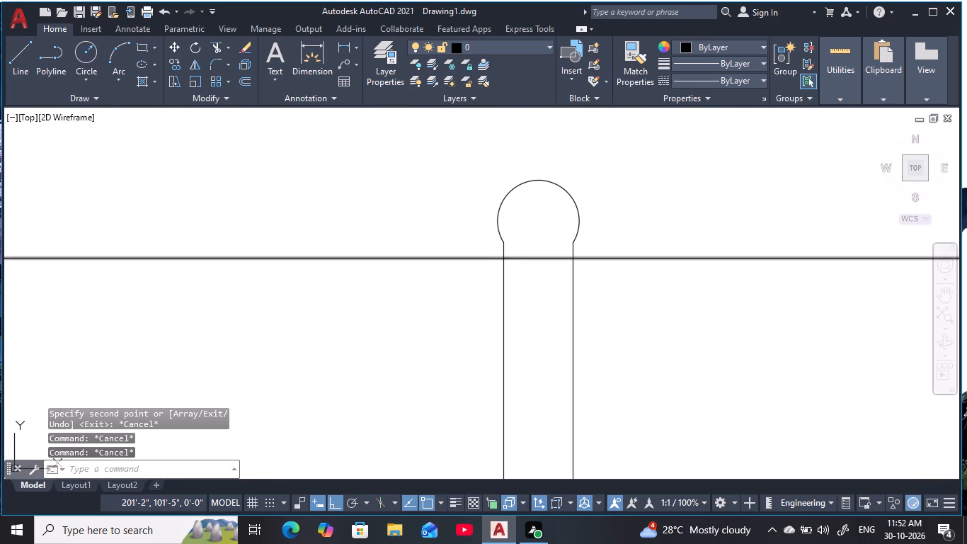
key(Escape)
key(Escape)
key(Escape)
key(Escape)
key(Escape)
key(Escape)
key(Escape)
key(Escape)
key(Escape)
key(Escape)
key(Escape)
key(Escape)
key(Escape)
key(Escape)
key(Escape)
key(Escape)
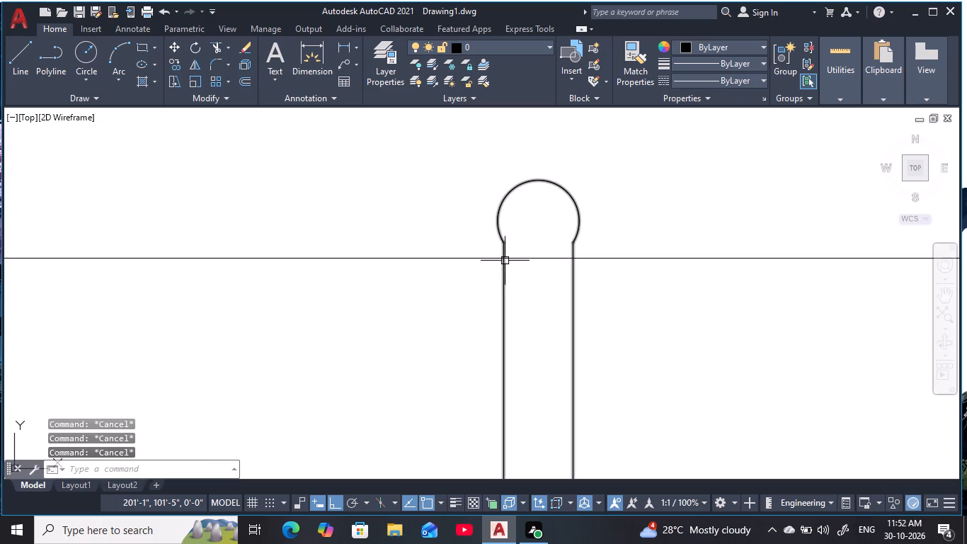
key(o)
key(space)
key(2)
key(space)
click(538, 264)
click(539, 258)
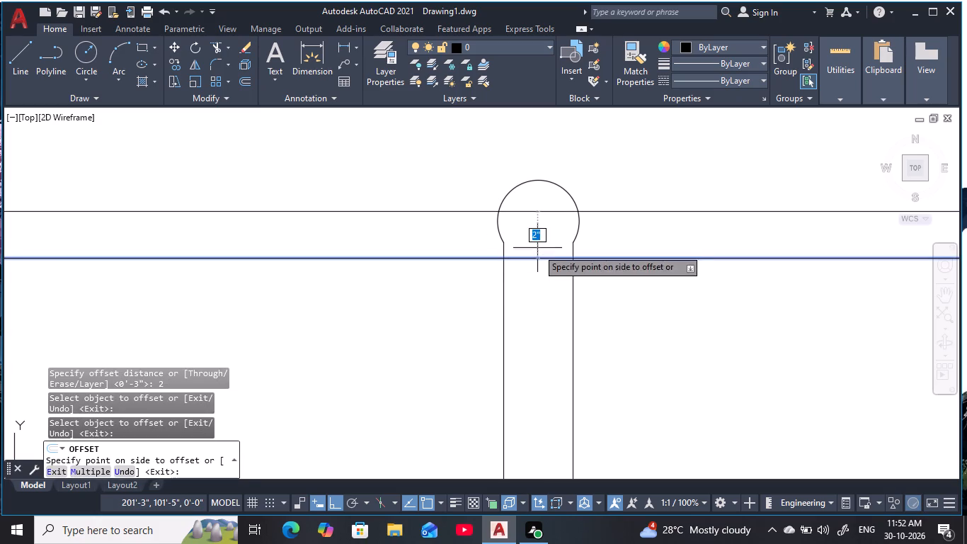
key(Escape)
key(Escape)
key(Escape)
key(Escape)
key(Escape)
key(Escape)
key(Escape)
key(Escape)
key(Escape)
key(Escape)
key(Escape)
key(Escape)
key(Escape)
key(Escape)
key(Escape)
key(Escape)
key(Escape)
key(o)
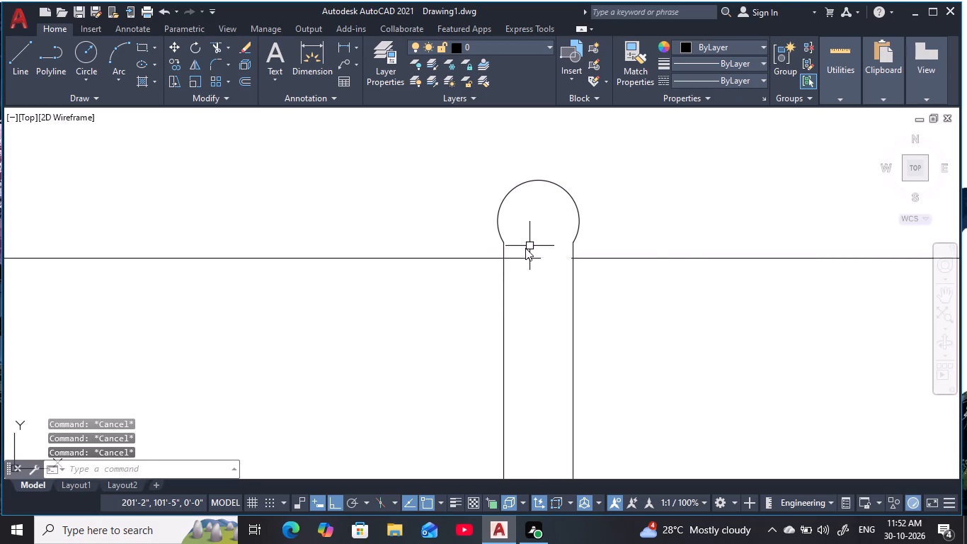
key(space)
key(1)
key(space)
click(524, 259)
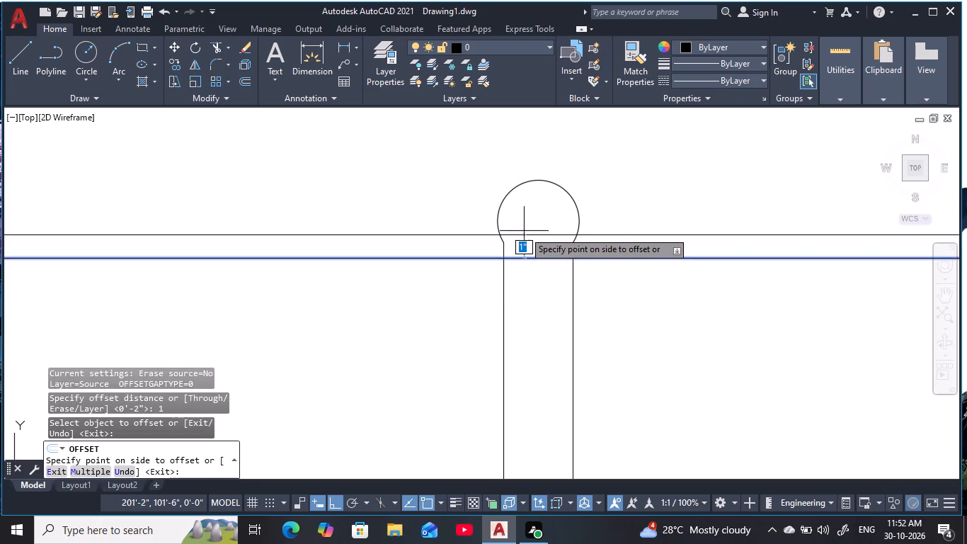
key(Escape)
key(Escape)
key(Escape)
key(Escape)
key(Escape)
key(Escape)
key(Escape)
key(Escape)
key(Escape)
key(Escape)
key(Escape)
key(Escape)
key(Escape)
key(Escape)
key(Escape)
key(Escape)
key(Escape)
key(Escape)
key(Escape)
Trim the band's upper horizontal line out of the interiors of the three round-headed bars left of the rightmost one.
middle_drag(545, 242, 535, 242)
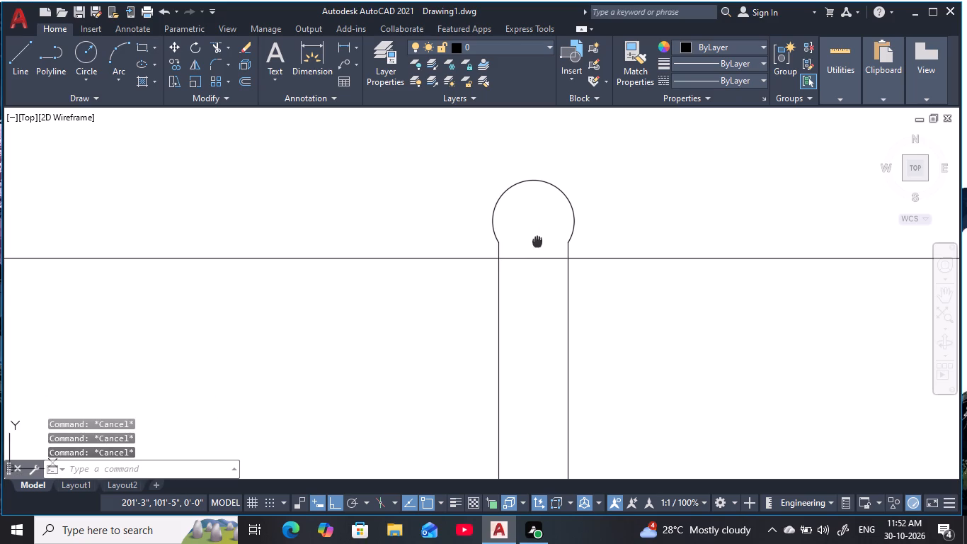
middle_drag(535, 242, 488, 277)
text(tr)
key(space)
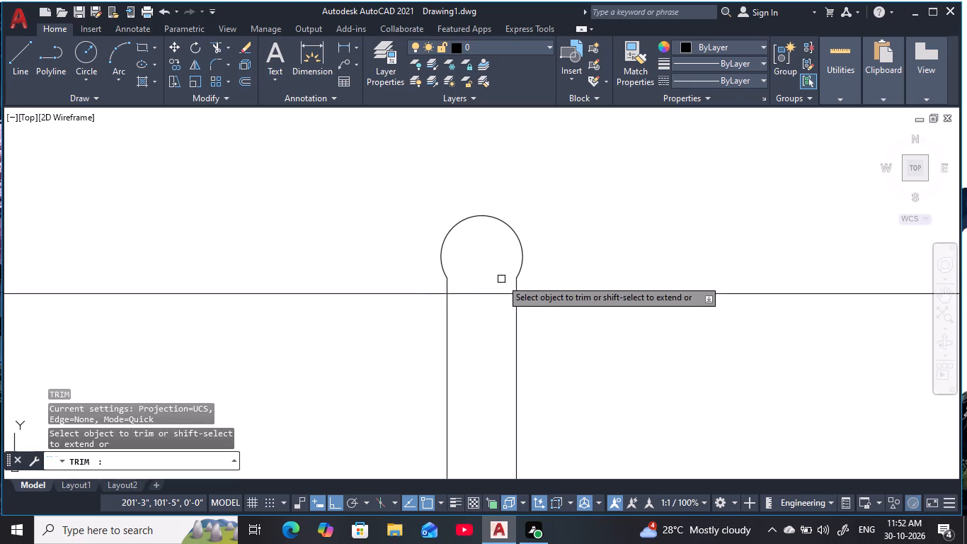
click(488, 292)
scroll(411, 305, down, 2)
middle_drag(275, 337, 277, 337)
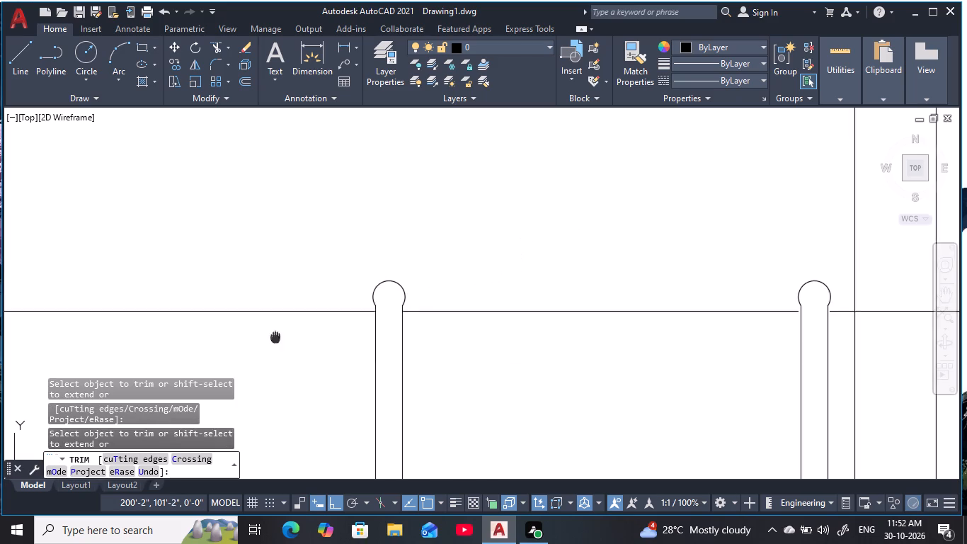
middle_drag(277, 337, 641, 325)
scroll(320, 307, up, 3)
click(332, 294)
scroll(316, 297, down, 4)
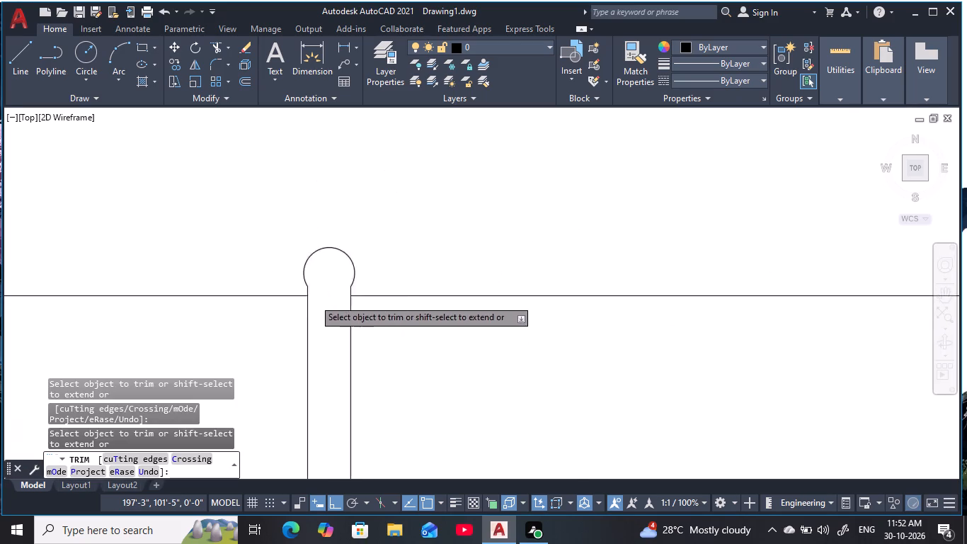
middle_drag(320, 300, 599, 297)
scroll(335, 300, up, 3)
click(325, 289)
scroll(466, 285, down, 2)
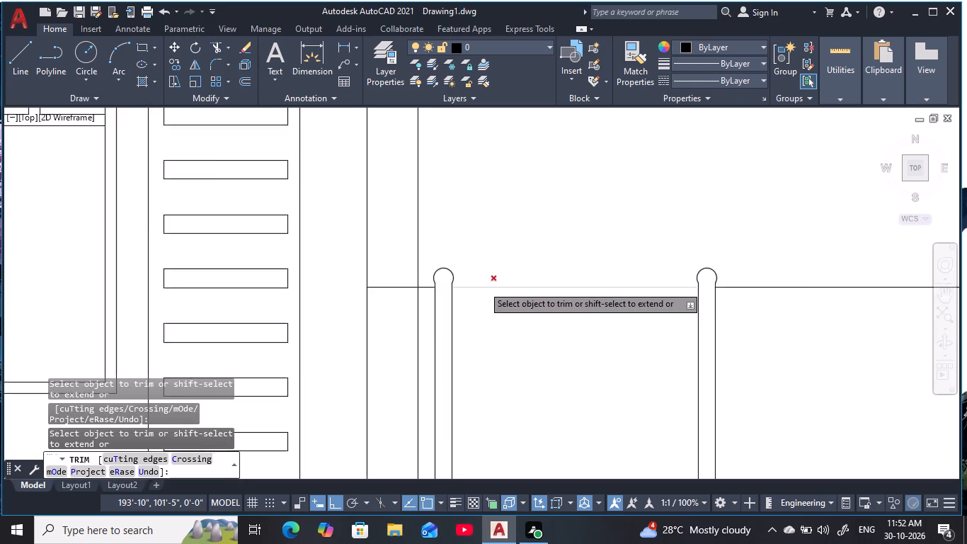
Trim the band's upper horizontal line where it crosses the narrow vertical strip at the middle bay's left edge.
scroll(489, 285, down, 2)
middle_drag(546, 310, 496, 318)
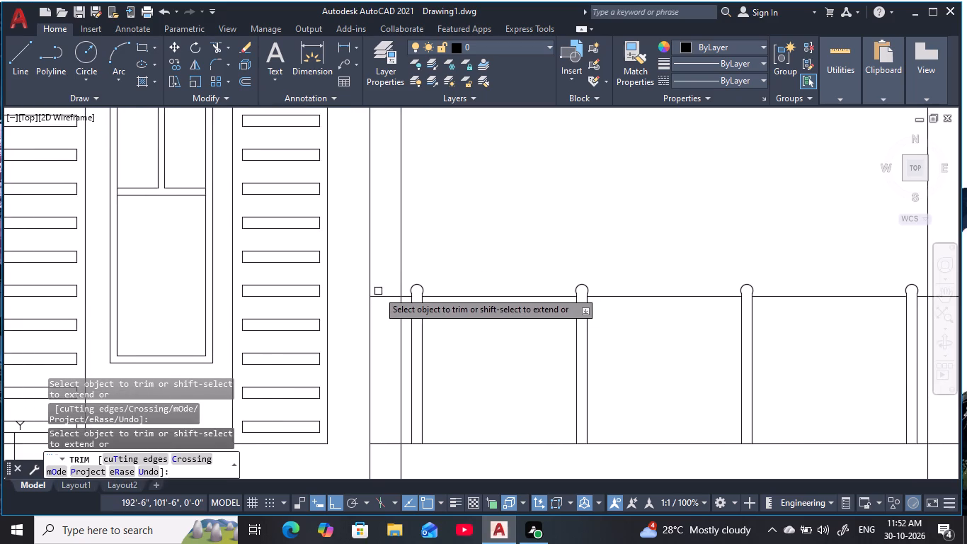
click(379, 295)
scroll(516, 331, down, 2)
middle_drag(513, 331, 428, 333)
scroll(583, 341, up, 1)
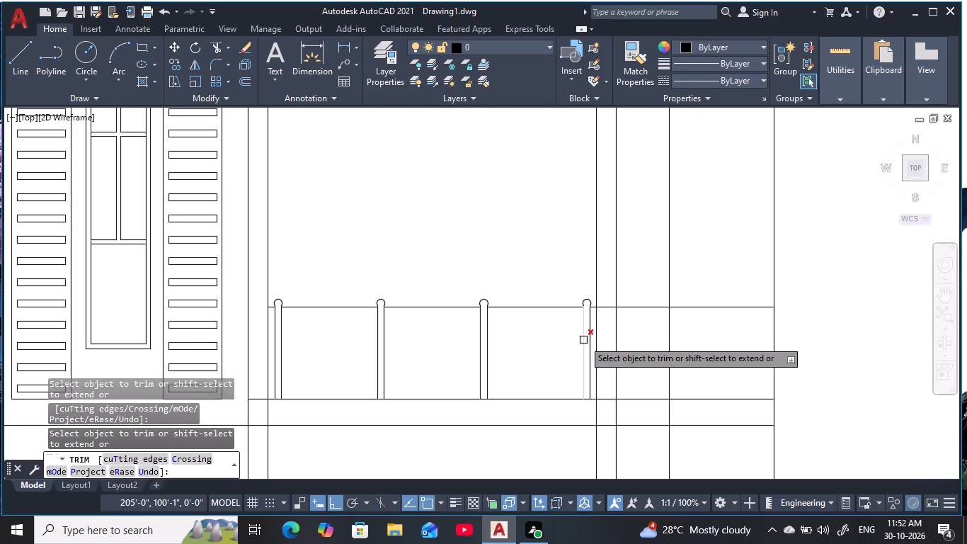
key(Escape)
key(Escape)
key(Escape)
key(Escape)
key(Escape)
key(Escape)
key(Escape)
key(Escape)
key(Escape)
key(Escape)
key(Escape)
key(Escape)
key(Escape)
key(Escape)
key(Escape)
key(Escape)
key(Escape)
key(Escape)
key(Escape)
key(Escape)
key(Escape)
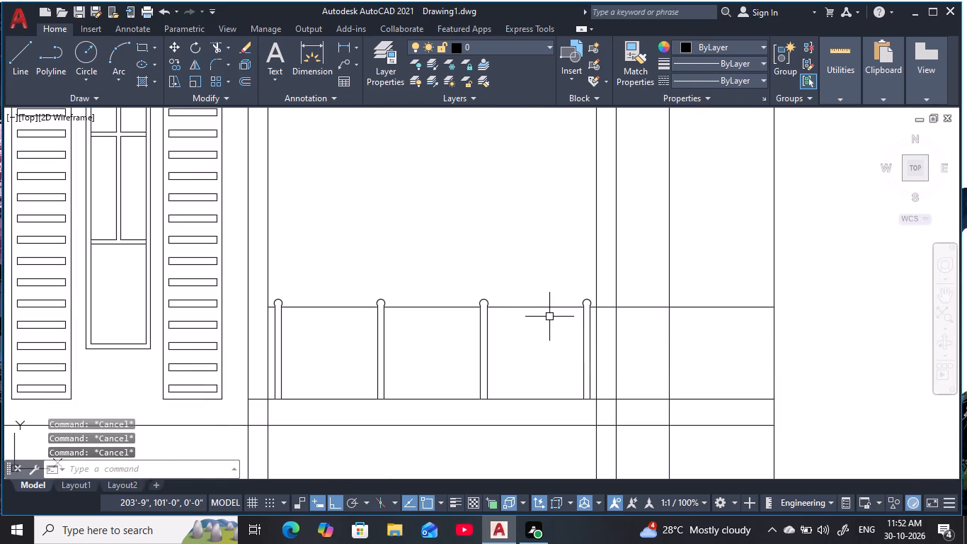
key(Escape)
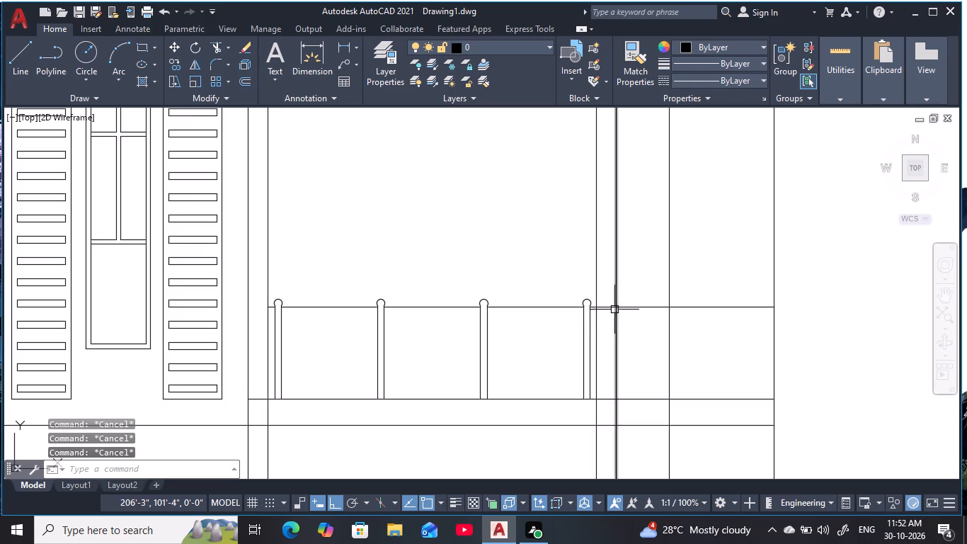
Extend the band's upper horizontal line on both sides of the rightmost bar to meet the bar's vertical edges.
scroll(611, 309, up, 3)
scroll(515, 316, up, 4)
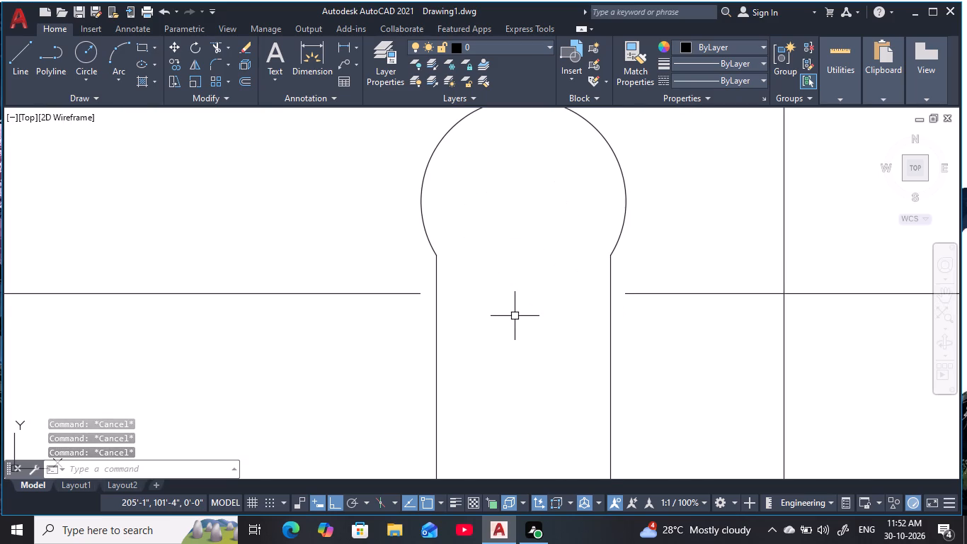
key(e)
text(x)
key(space)
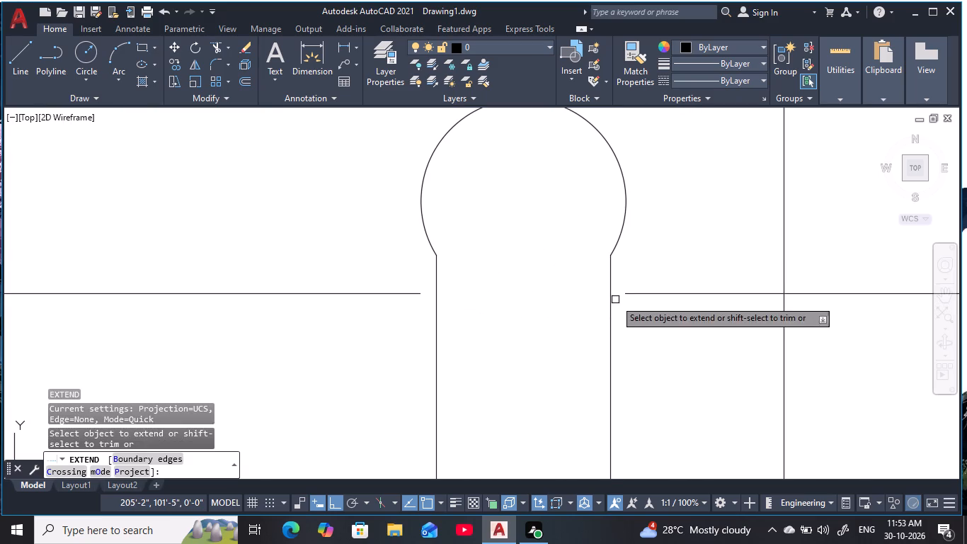
click(653, 293)
click(409, 295)
key(Escape)
scroll(390, 320, down, 2)
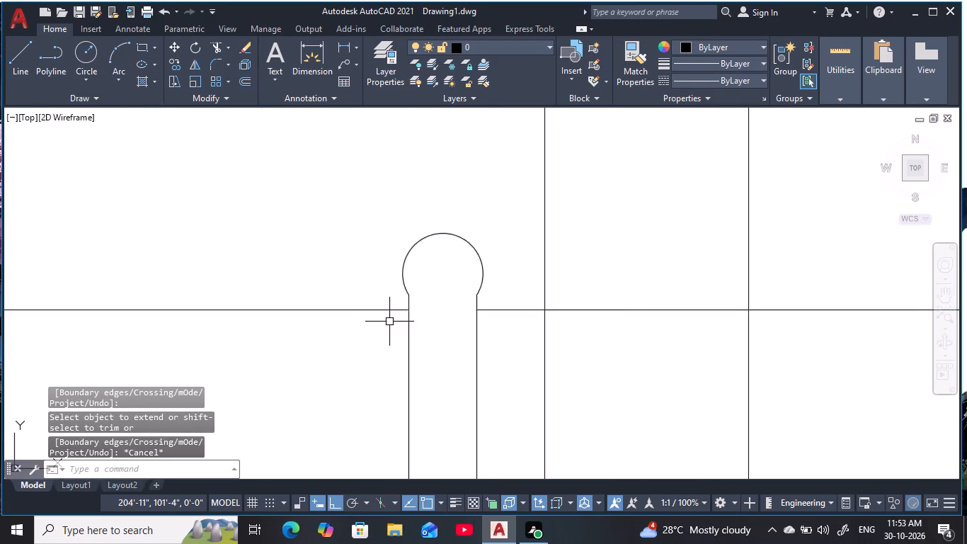
scroll(389, 322, down, 1)
middle_drag(396, 322, 494, 298)
scroll(524, 294, down, 1)
scroll(360, 312, down, 3)
middle_drag(368, 312, 455, 289)
key(Escape)
key(Escape)
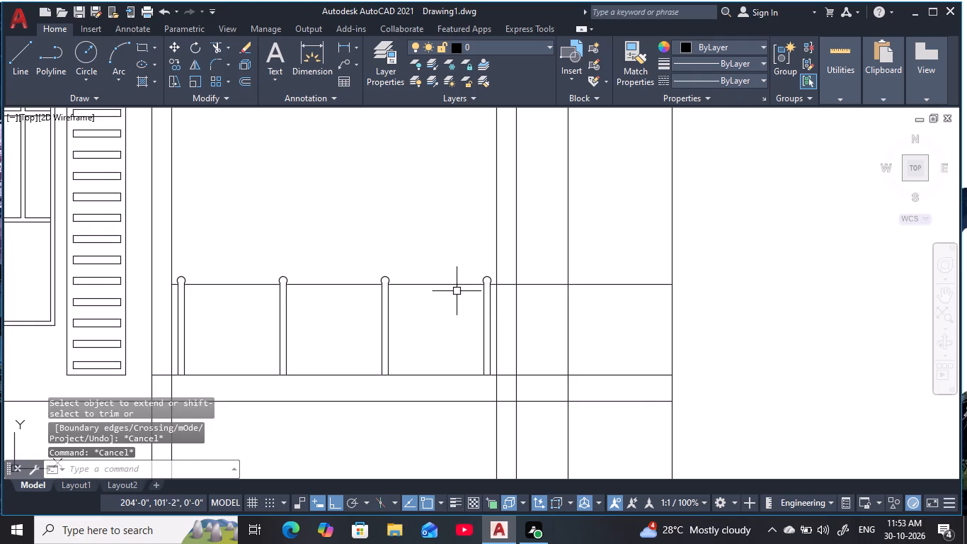
key(Escape)
key(Escape)
key(Escape)
key(Escape)
key(Escape)
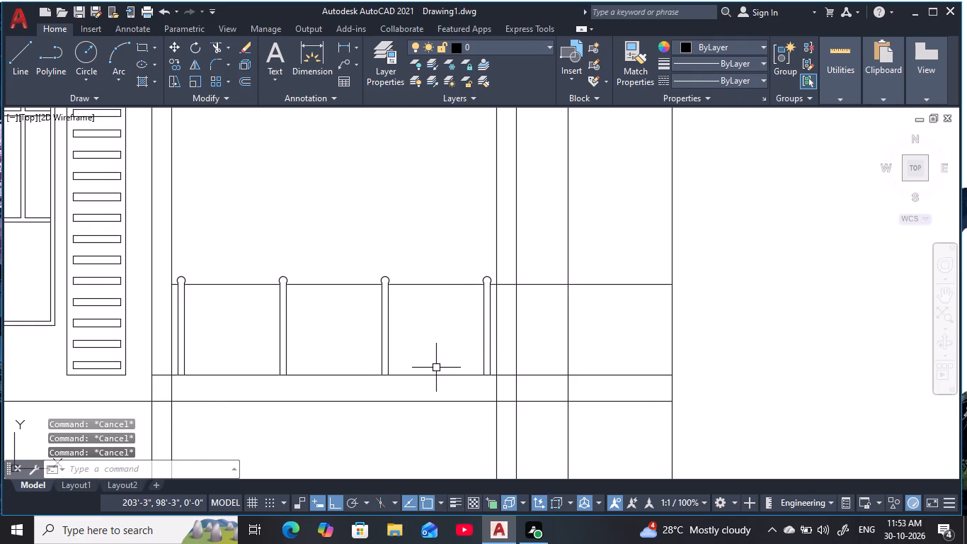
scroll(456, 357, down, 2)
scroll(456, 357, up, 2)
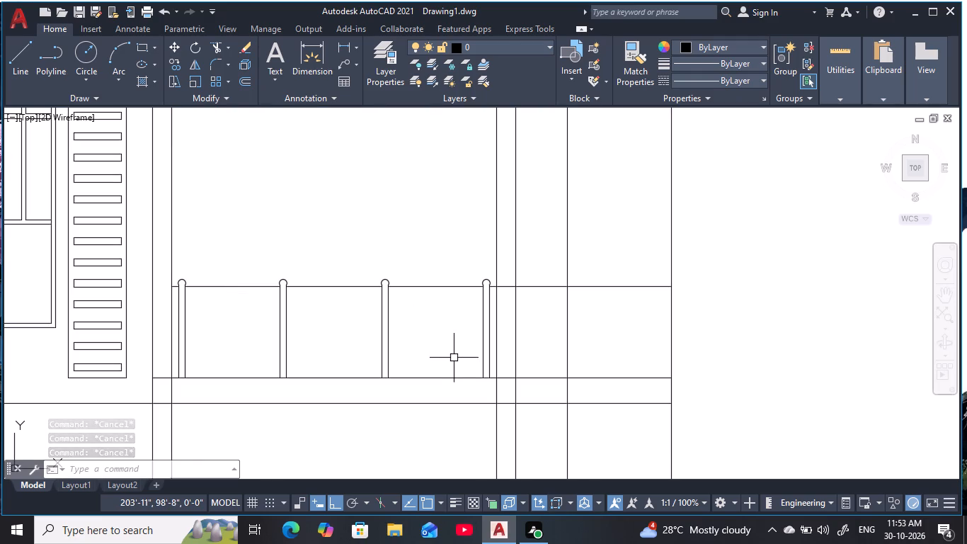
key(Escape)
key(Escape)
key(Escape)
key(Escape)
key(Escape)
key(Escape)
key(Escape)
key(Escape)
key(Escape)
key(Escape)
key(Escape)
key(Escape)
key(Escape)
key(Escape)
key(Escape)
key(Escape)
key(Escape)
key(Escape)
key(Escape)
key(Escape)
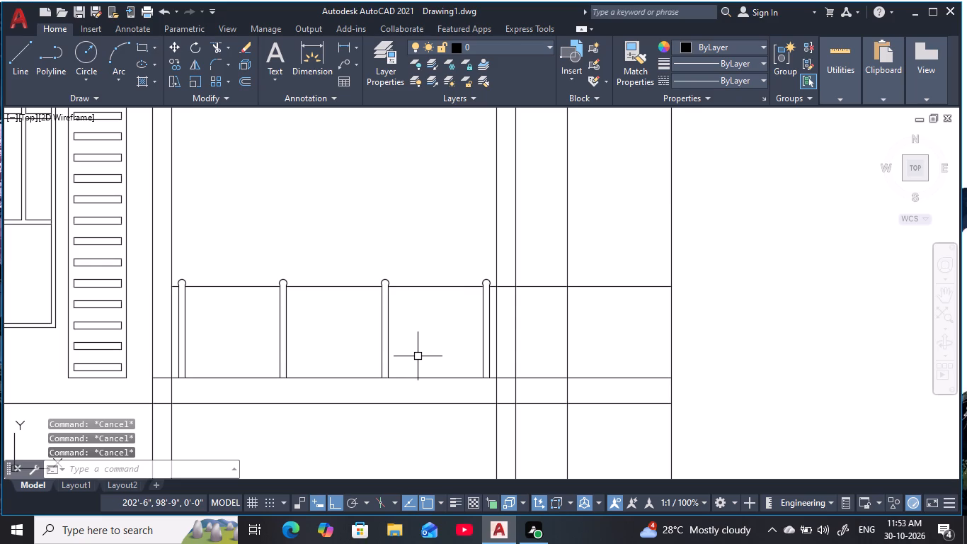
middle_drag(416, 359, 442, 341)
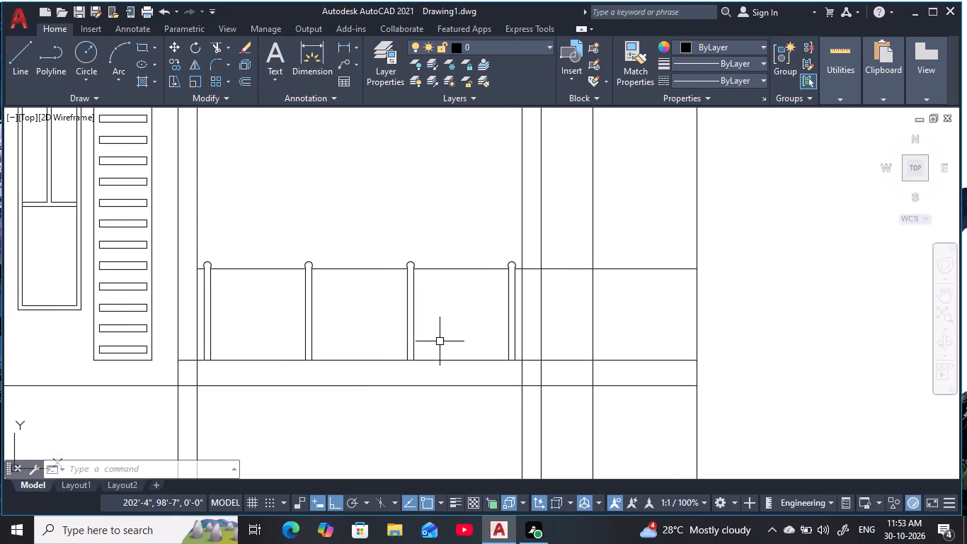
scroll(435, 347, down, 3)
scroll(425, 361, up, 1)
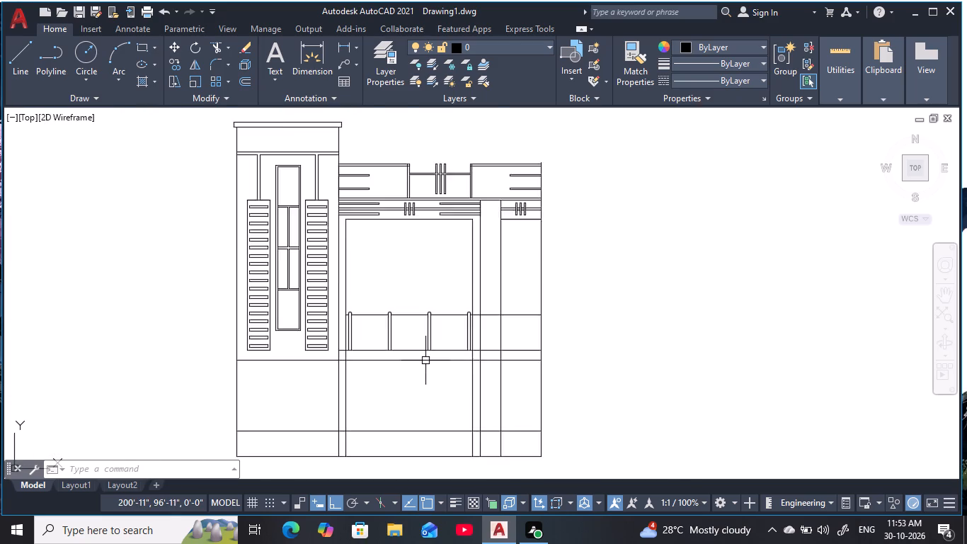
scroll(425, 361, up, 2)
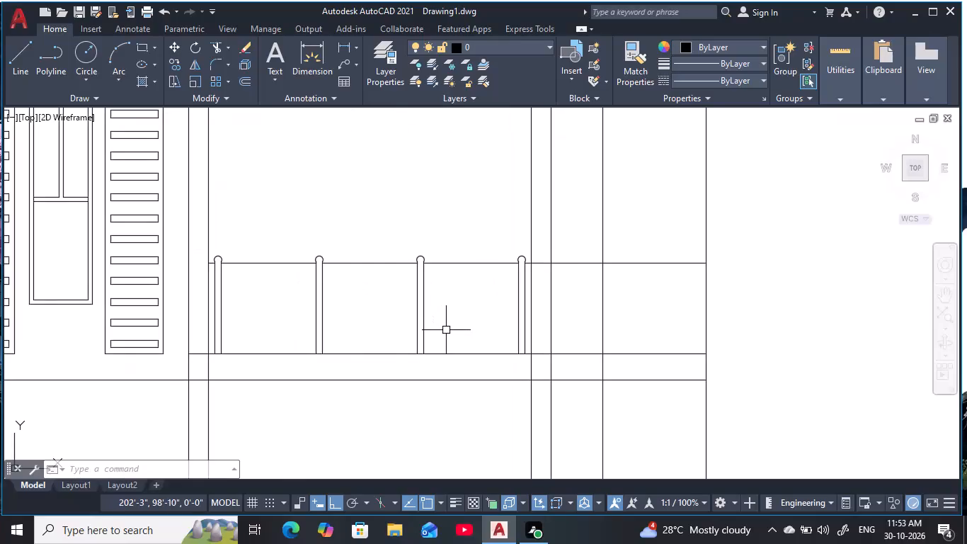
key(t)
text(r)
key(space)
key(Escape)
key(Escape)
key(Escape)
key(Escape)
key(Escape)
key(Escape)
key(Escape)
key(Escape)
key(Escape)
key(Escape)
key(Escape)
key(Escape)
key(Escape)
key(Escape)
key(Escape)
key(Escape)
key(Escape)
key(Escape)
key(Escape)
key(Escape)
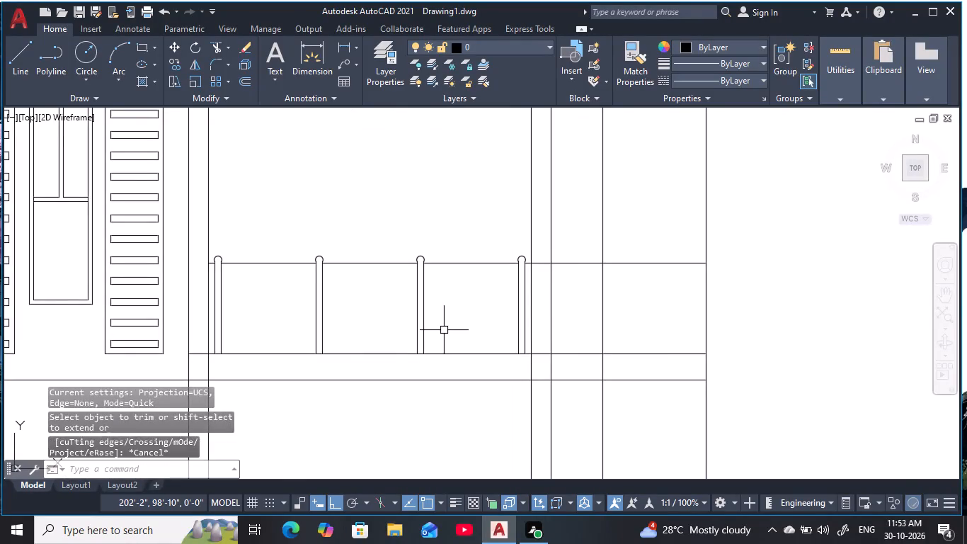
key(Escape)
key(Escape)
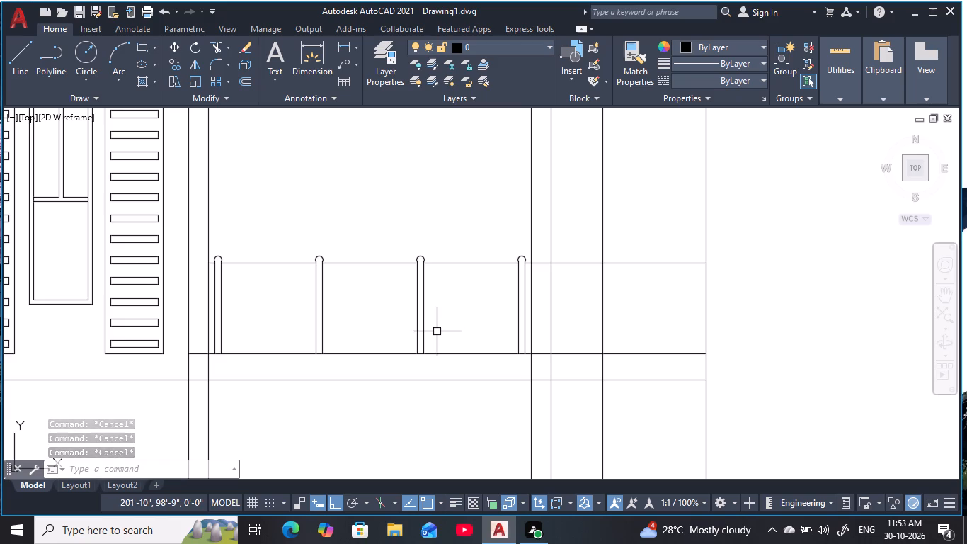
Offset the horizontal line at the base of the railing bars 2" downward.
text(o)
key(space)
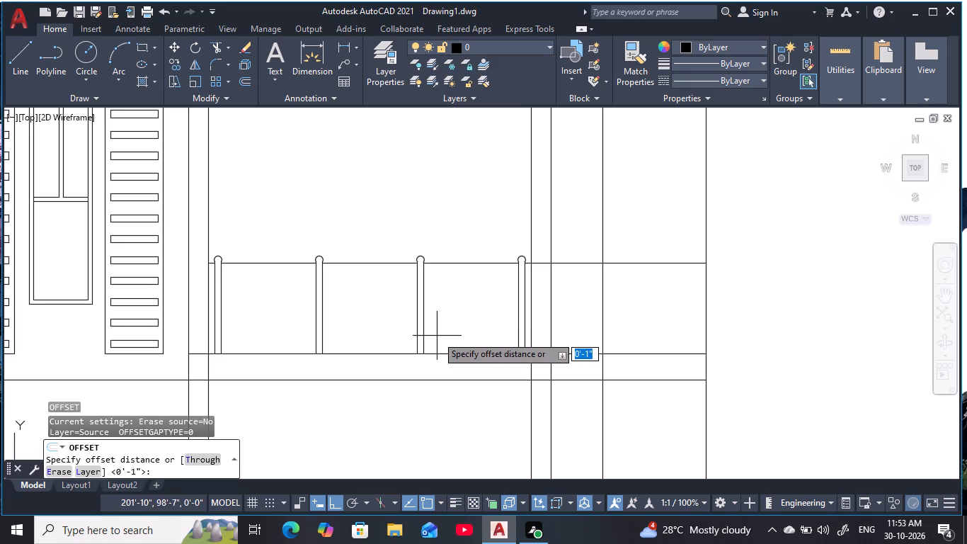
text(2)
key(space)
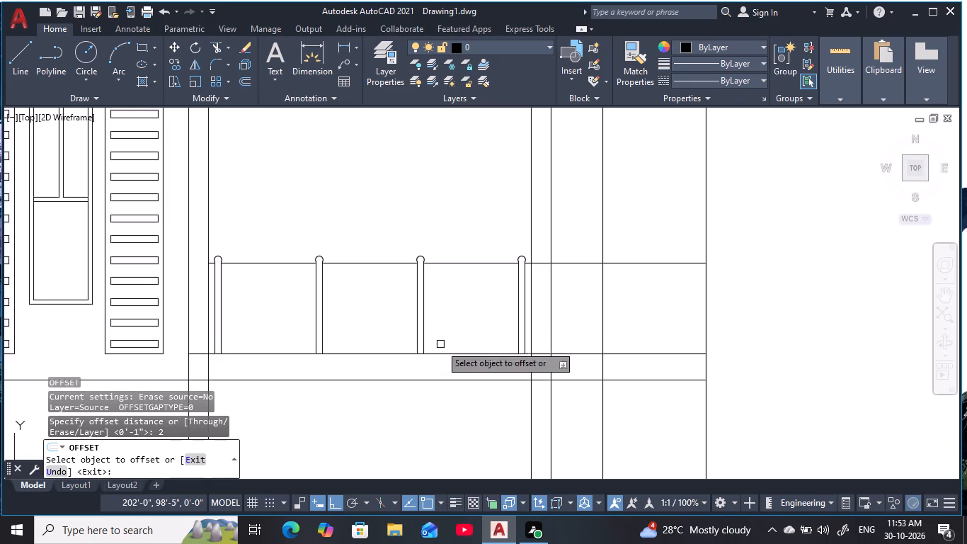
click(445, 353)
click(442, 378)
key(Escape)
key(Escape)
key(Escape)
key(Escape)
key(Escape)
key(Escape)
key(Escape)
key(Escape)
key(Escape)
key(Escape)
key(Escape)
key(Escape)
key(Escape)
key(Escape)
key(Escape)
key(Escape)
key(Escape)
key(Escape)
key(Escape)
key(Escape)
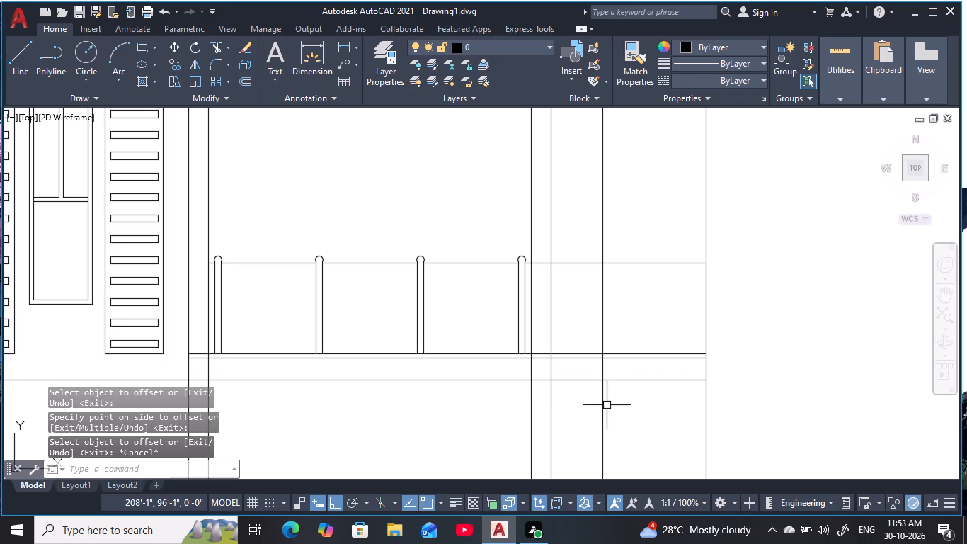
key(Escape)
key(Escape)
key(Escape)
key(Escape)
key(Escape)
key(Escape)
key(Escape)
key(Escape)
key(Escape)
key(Escape)
key(Escape)
key(Escape)
key(Escape)
key(Escape)
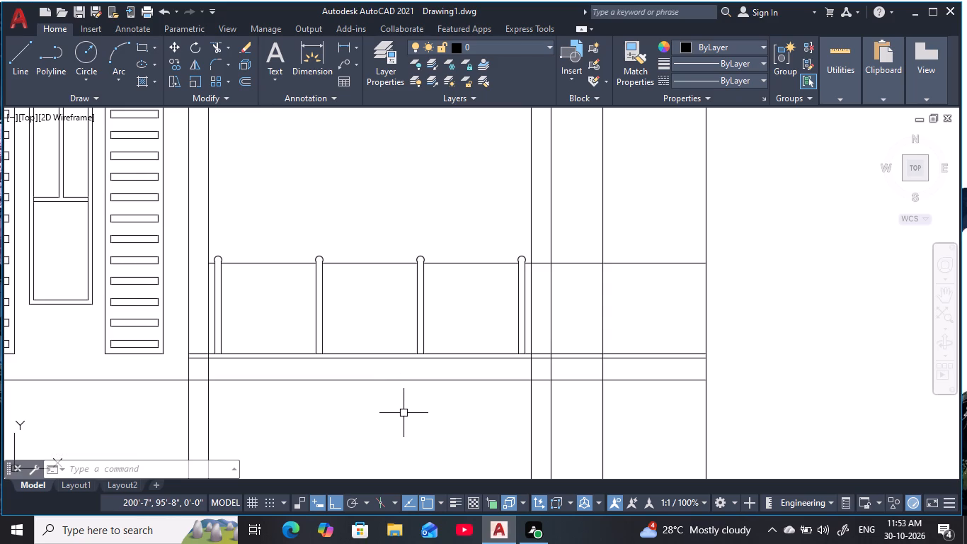
Offset the long horizontal floor line below the railing 4" upward.
key(o)
key(space)
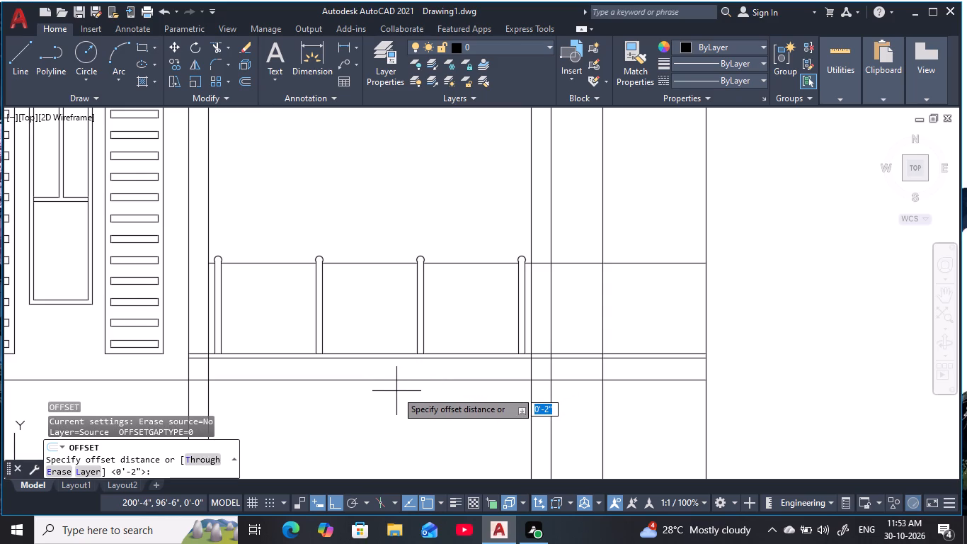
key(4)
key(space)
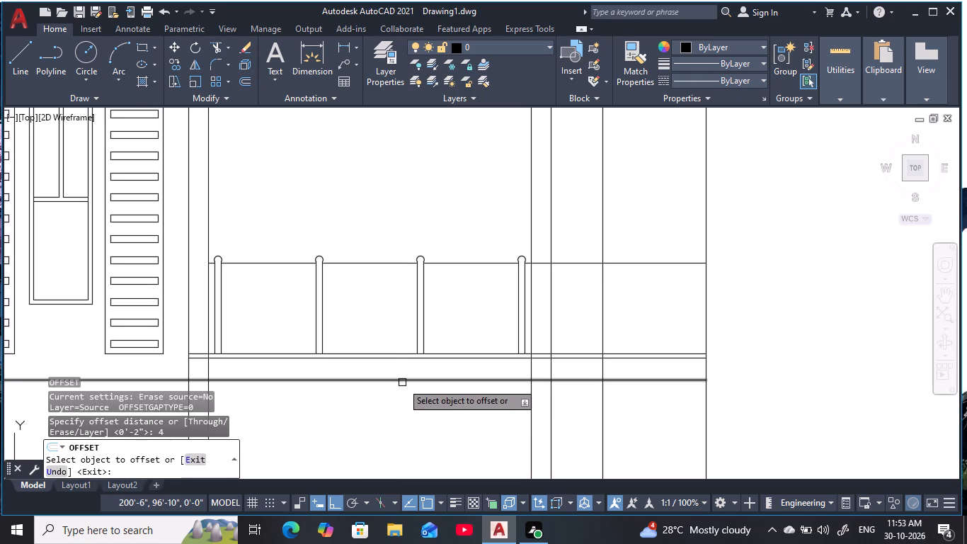
click(402, 382)
click(408, 367)
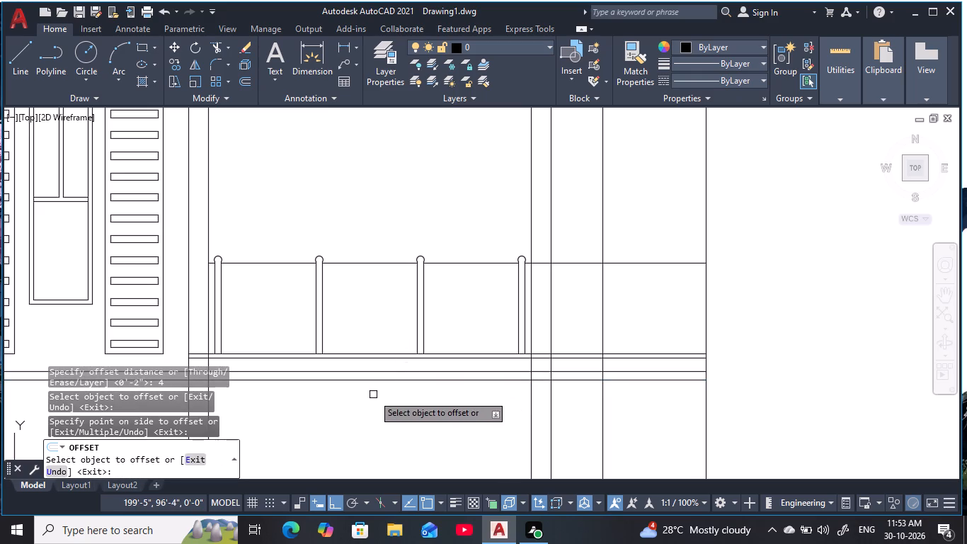
key(Escape)
middle_drag(374, 395, 522, 366)
key(Escape)
key(Escape)
key(Escape)
key(Escape)
key(Escape)
key(Escape)
key(Escape)
key(Escape)
key(Escape)
key(Escape)
key(Escape)
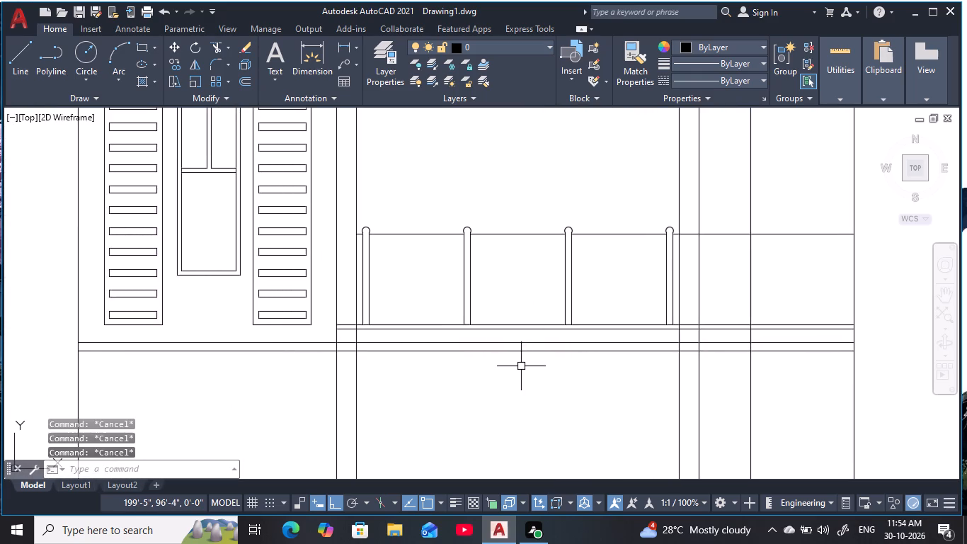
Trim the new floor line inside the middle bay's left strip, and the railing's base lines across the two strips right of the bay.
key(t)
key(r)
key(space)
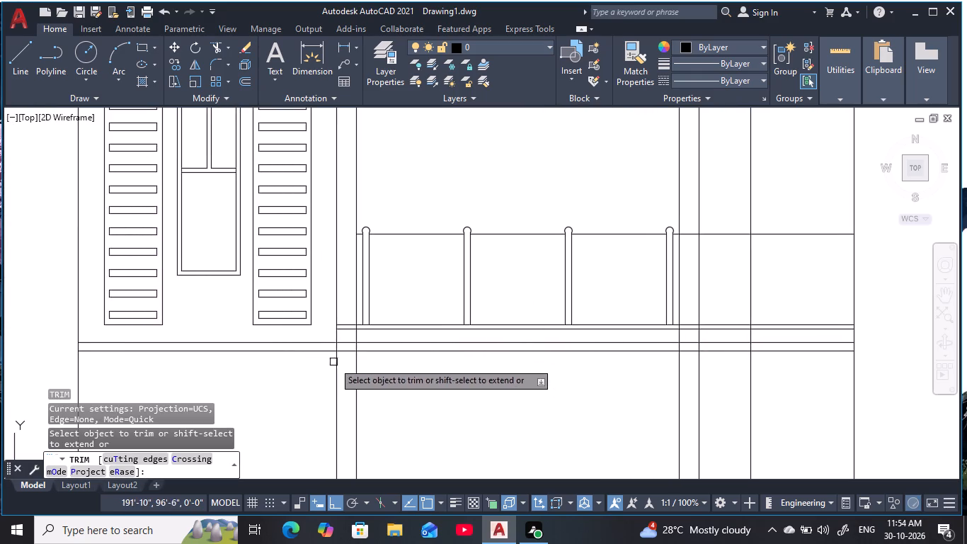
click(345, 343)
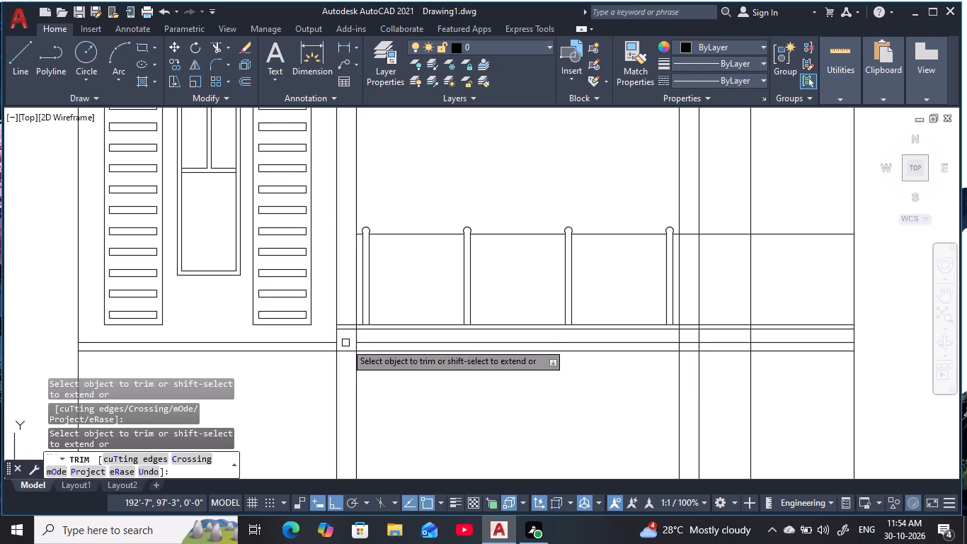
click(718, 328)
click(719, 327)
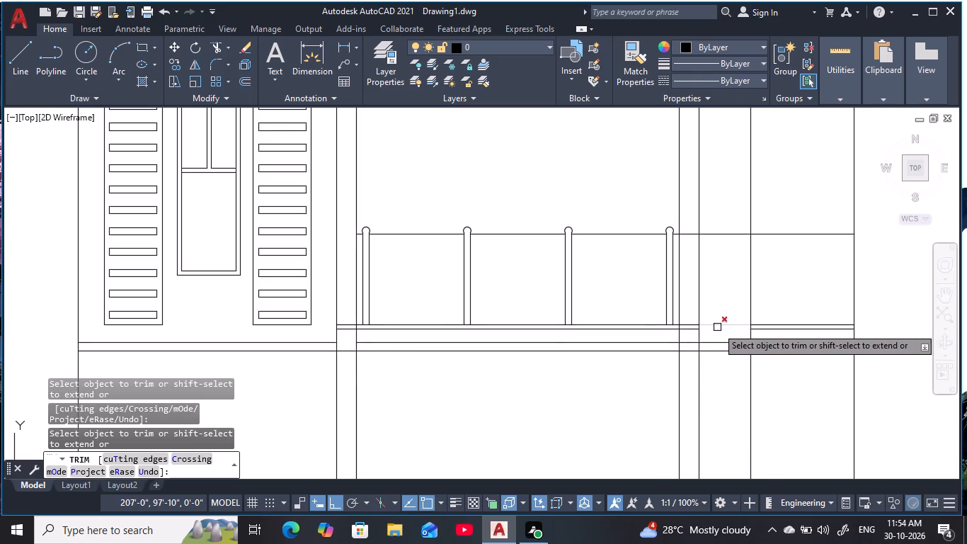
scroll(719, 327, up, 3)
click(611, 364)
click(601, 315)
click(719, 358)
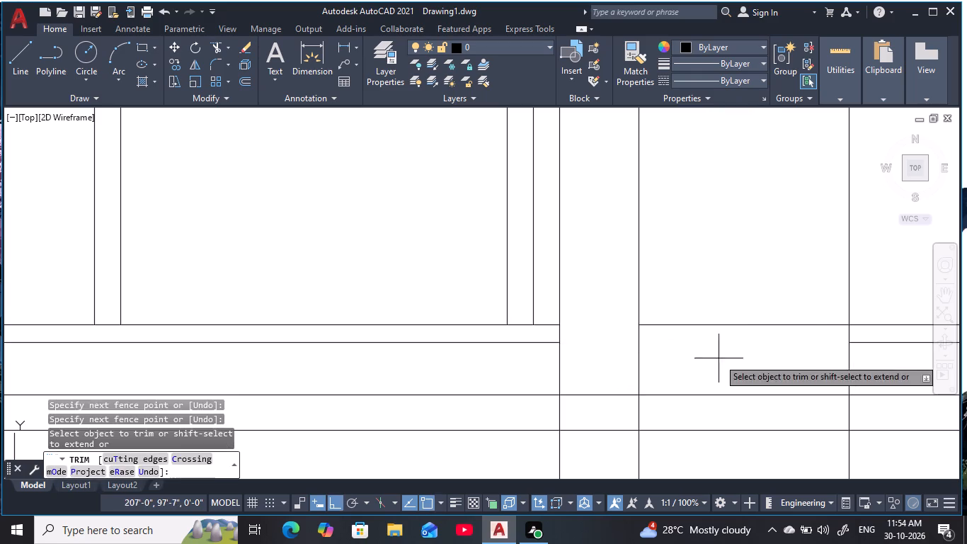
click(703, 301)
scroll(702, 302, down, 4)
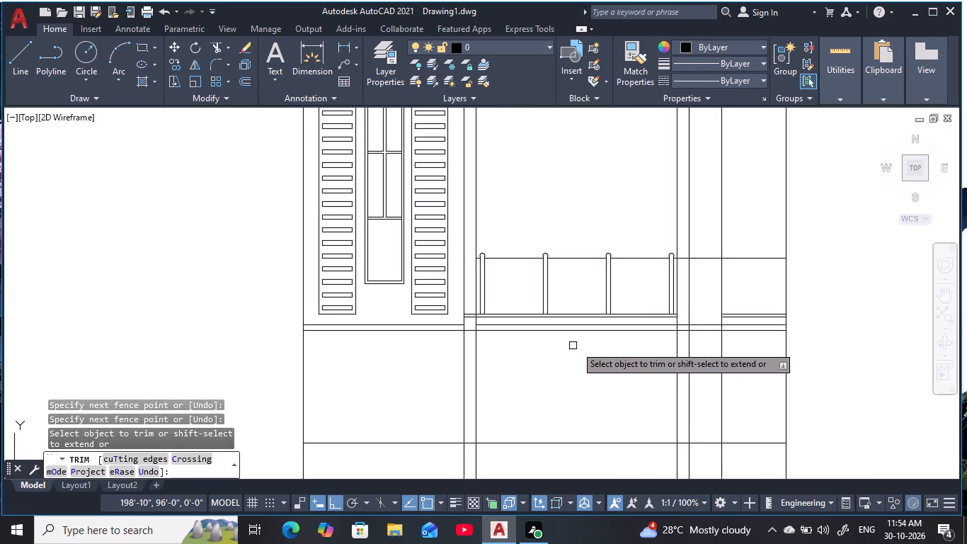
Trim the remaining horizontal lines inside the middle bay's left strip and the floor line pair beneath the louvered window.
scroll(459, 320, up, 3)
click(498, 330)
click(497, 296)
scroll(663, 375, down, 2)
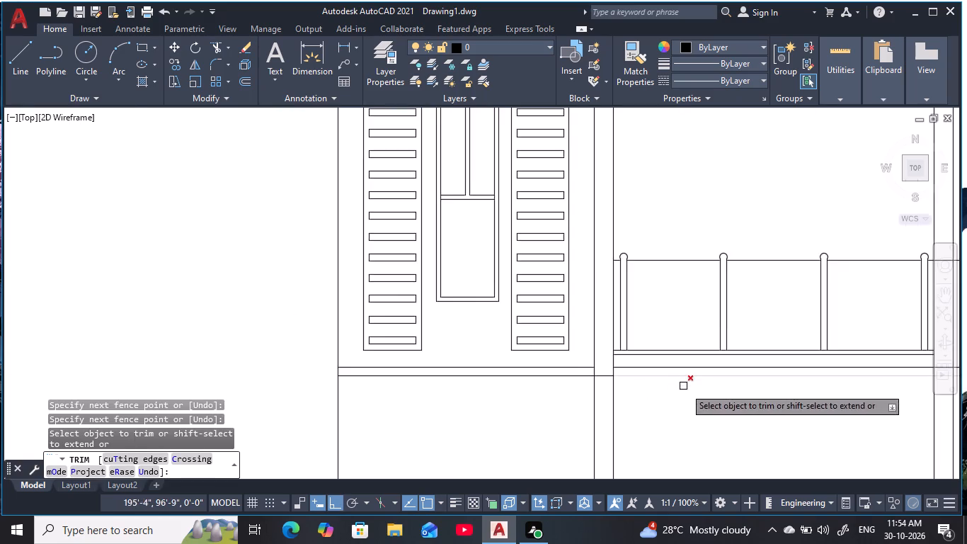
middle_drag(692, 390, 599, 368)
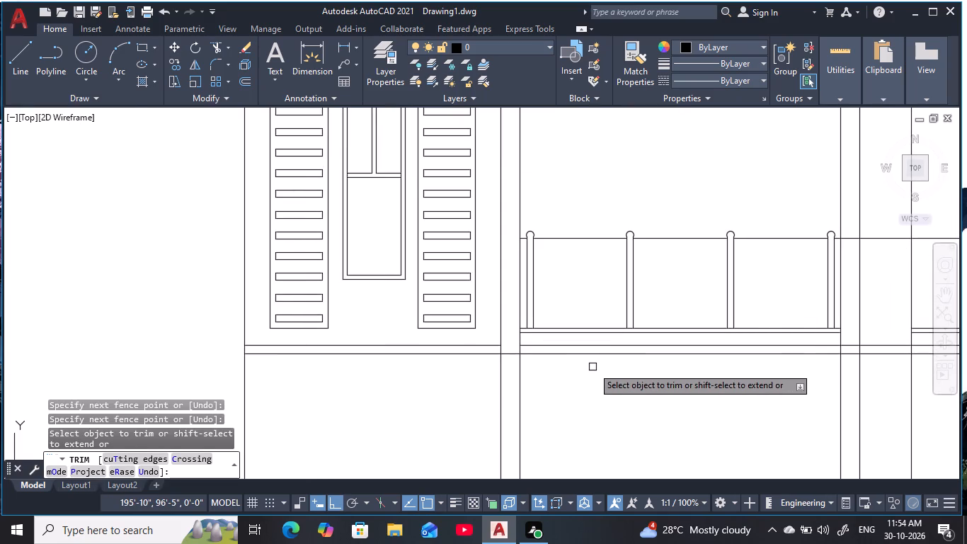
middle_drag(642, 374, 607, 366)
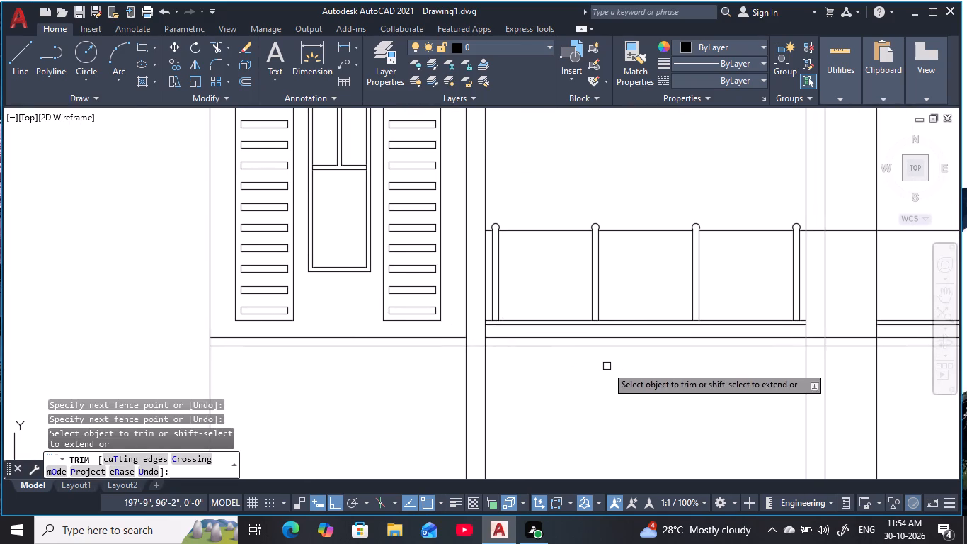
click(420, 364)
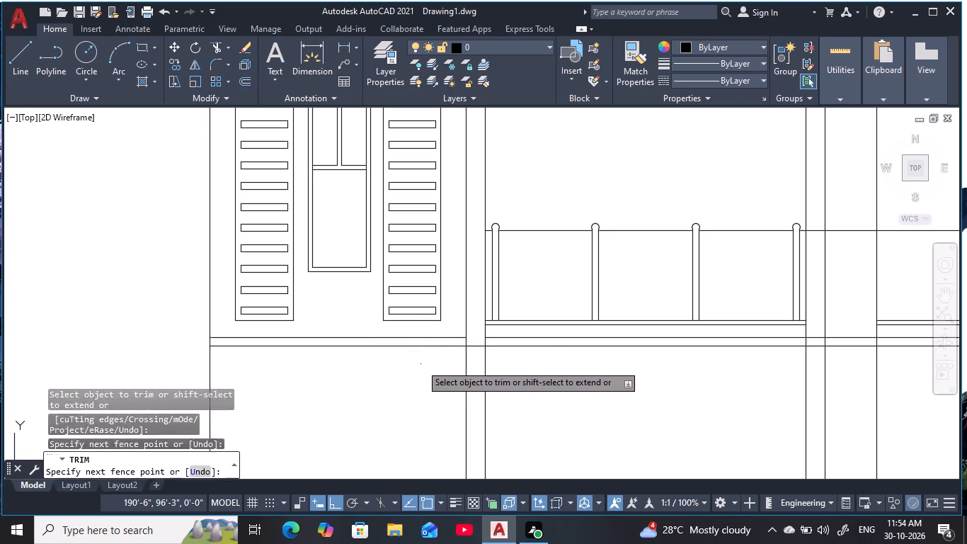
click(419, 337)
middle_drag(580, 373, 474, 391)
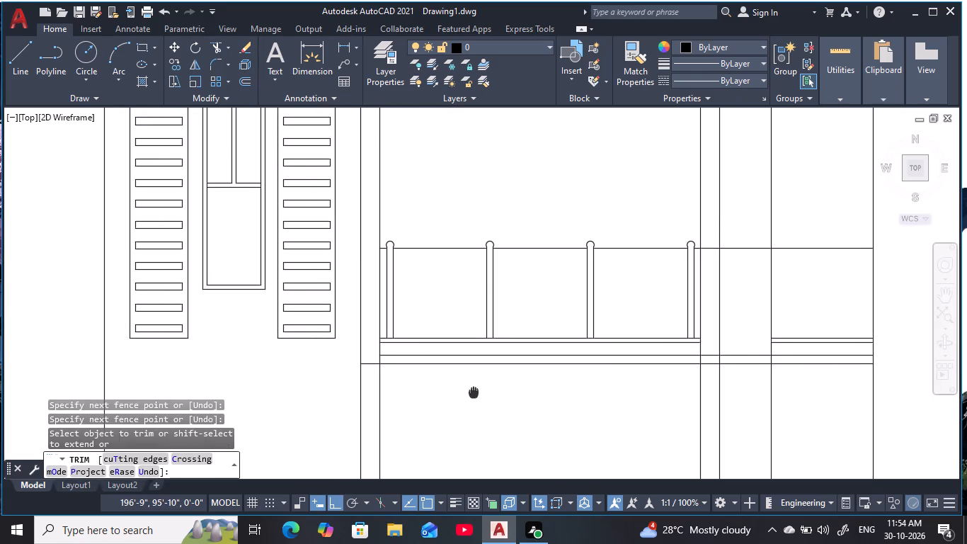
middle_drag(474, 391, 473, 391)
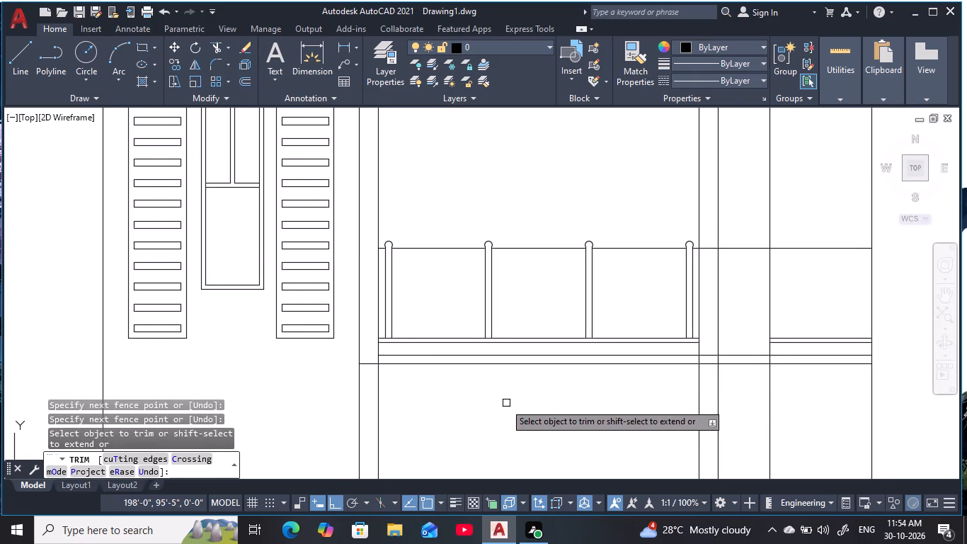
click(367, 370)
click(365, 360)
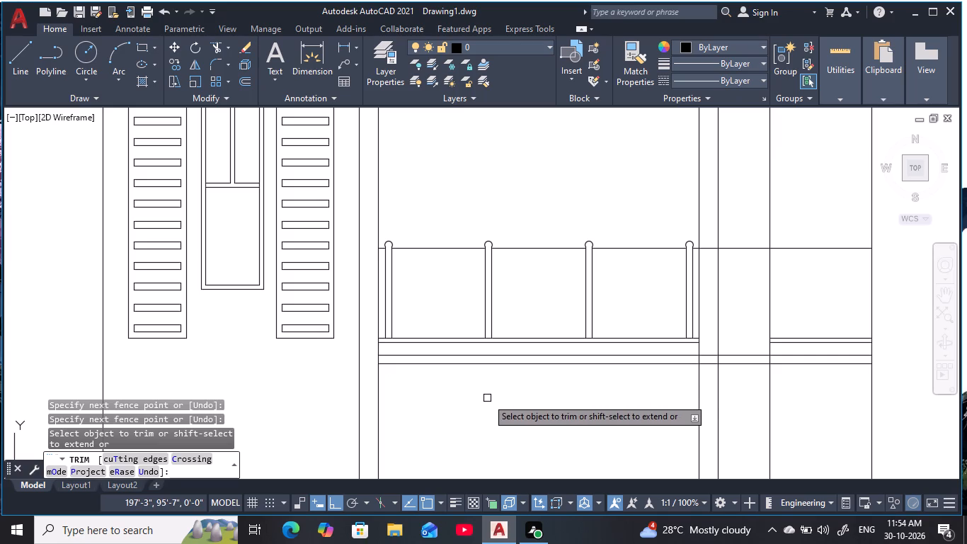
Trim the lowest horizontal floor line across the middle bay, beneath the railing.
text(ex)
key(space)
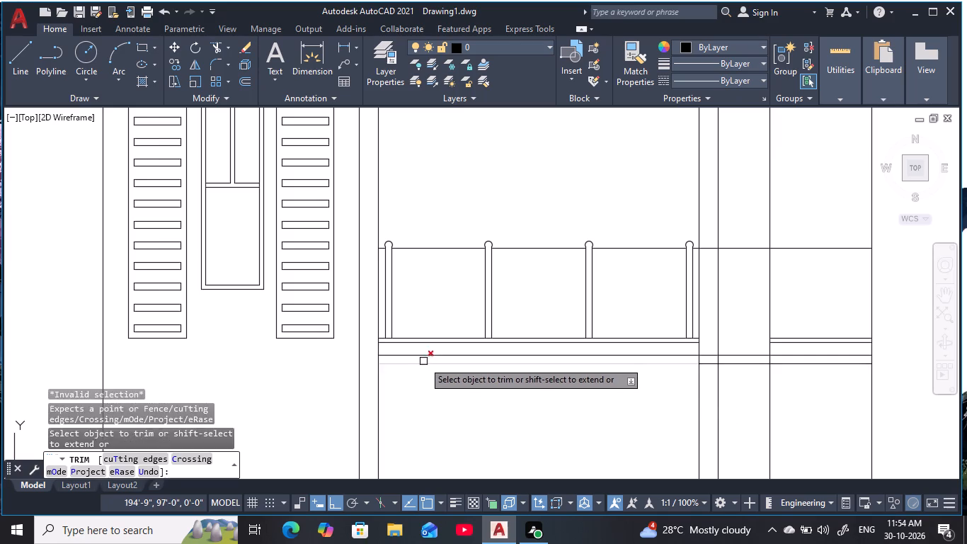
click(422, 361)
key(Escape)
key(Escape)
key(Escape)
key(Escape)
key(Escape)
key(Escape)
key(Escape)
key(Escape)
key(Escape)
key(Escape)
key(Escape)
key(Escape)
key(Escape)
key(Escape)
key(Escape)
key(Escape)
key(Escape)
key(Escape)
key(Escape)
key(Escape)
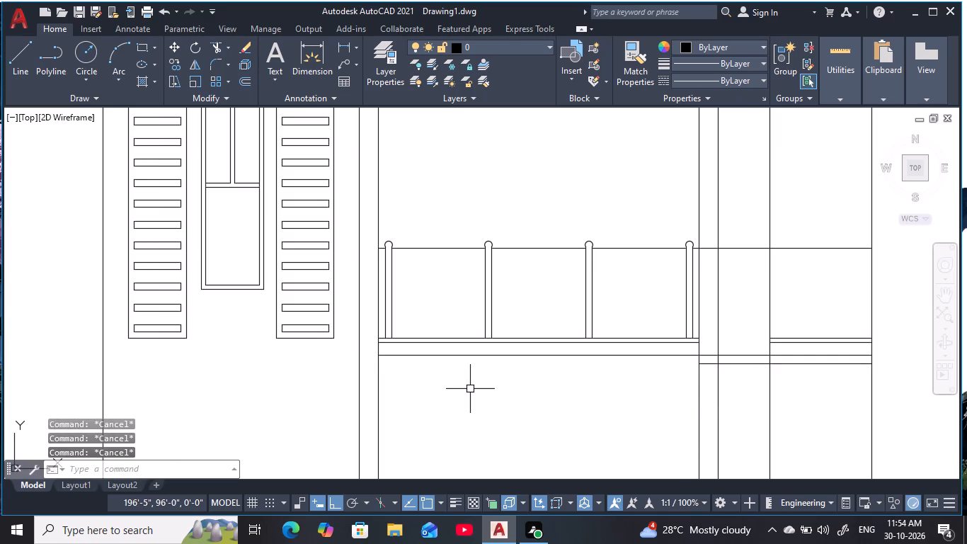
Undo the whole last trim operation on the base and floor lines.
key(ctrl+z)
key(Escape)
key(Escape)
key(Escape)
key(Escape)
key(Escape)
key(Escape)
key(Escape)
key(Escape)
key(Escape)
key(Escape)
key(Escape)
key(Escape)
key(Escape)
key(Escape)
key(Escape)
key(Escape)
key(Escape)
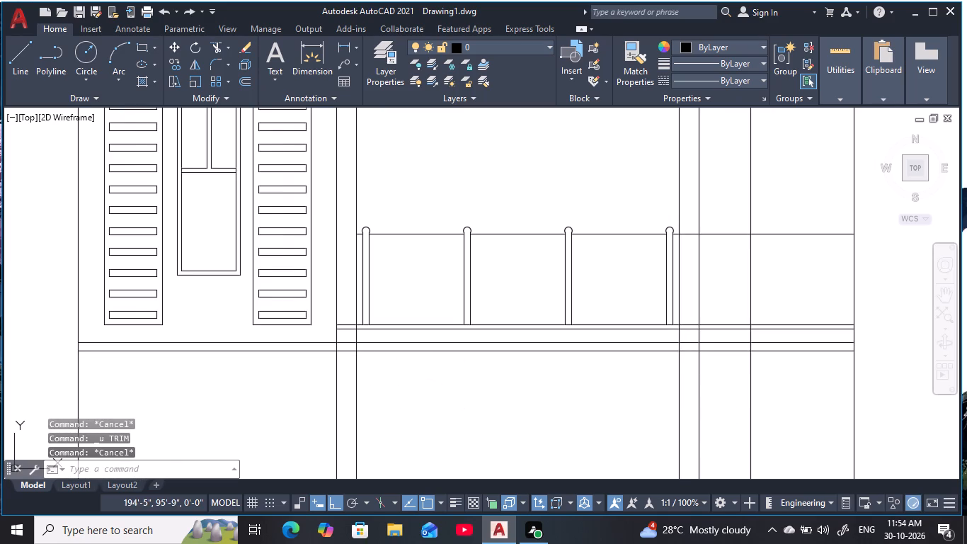
Trim the right edge of the middle bay's left strip between the two long horizontal floor lines.
key(t)
key(r)
key(space)
scroll(355, 358, up, 2)
click(371, 335)
click(341, 338)
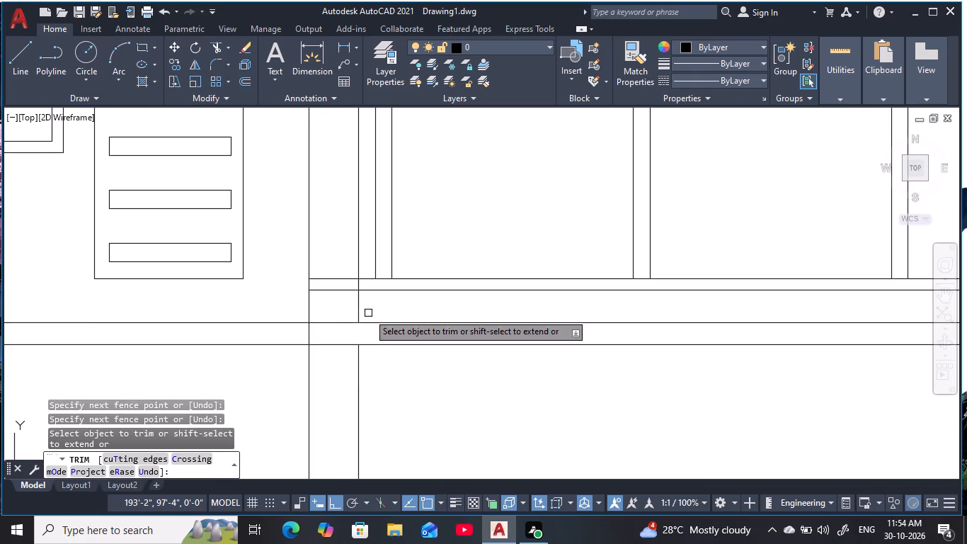
Trim the two horizontal ledge lines below the railing where they cross the narrow columns at both ends.
click(342, 302)
click(331, 268)
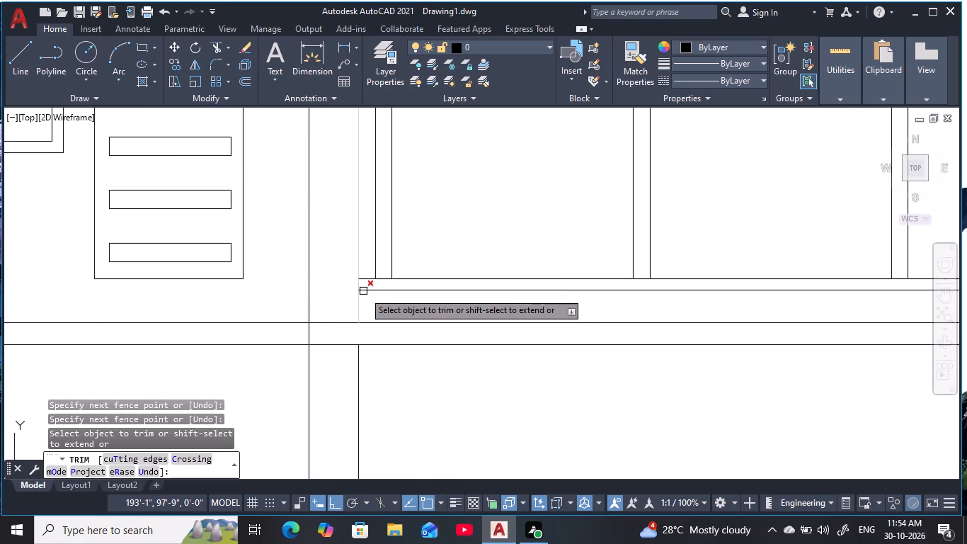
scroll(374, 311, down, 3)
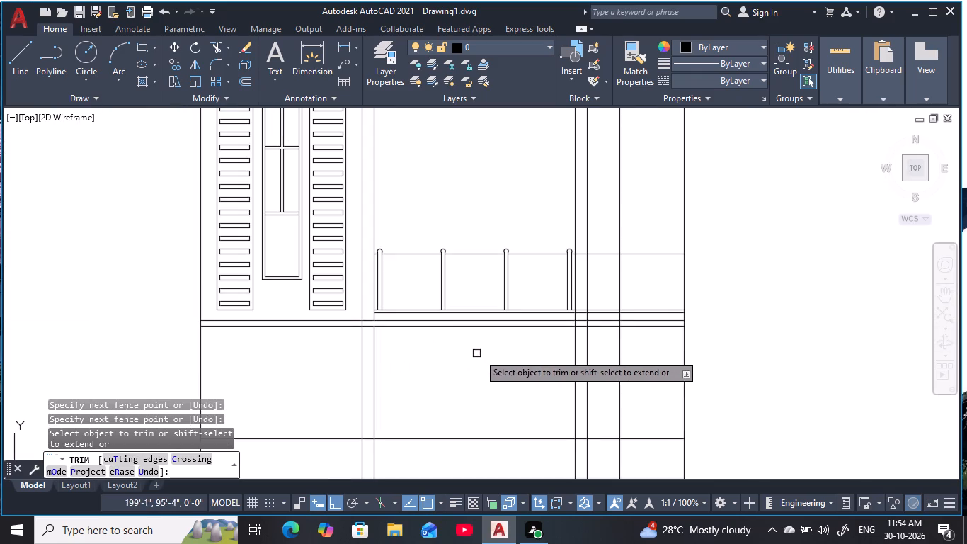
scroll(583, 328, up, 3)
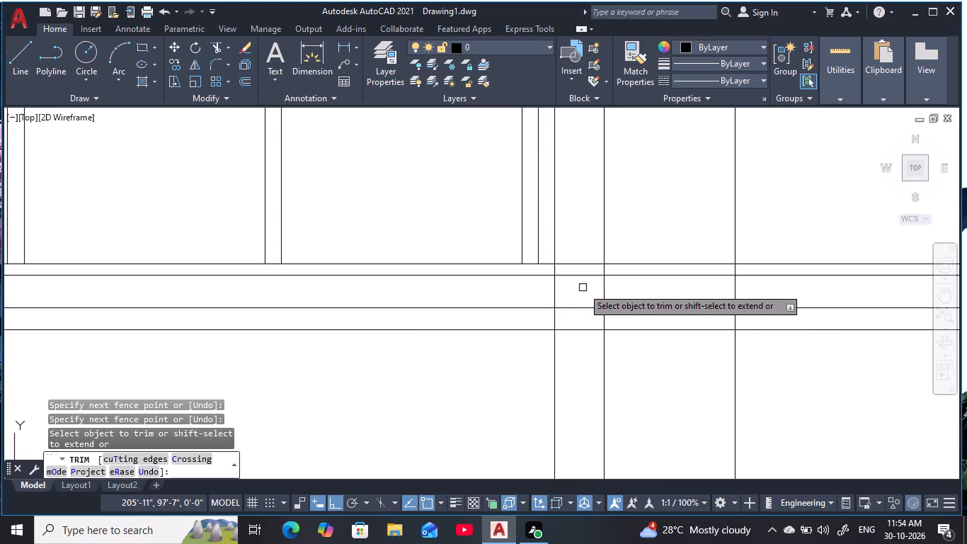
click(583, 288)
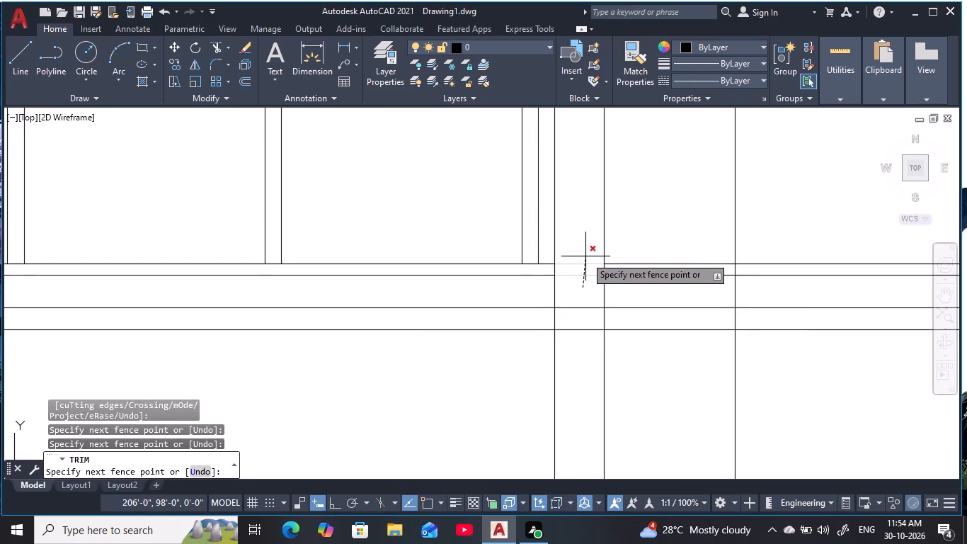
click(585, 256)
Trim the second column's two edges and the next vertical line where they cross the floor slab band, undoing the mistaken slab-line trim.
click(561, 323)
click(503, 321)
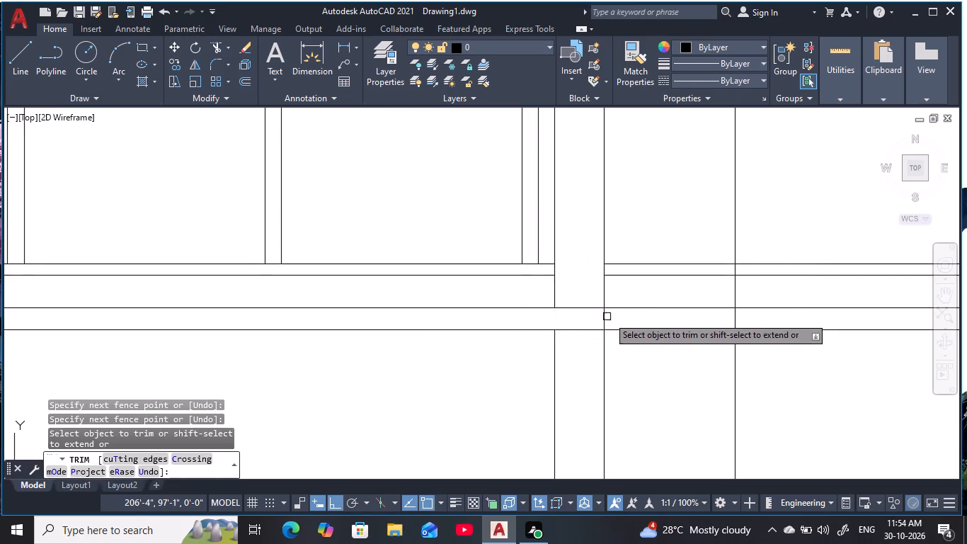
click(620, 317)
click(576, 317)
drag(778, 319, 753, 319)
click(694, 312)
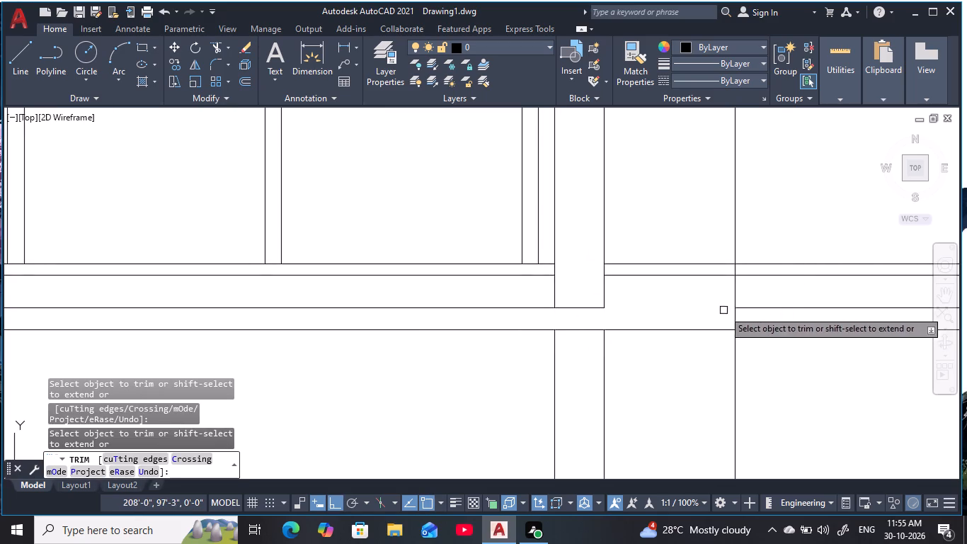
key(ctrl+z)
click(747, 319)
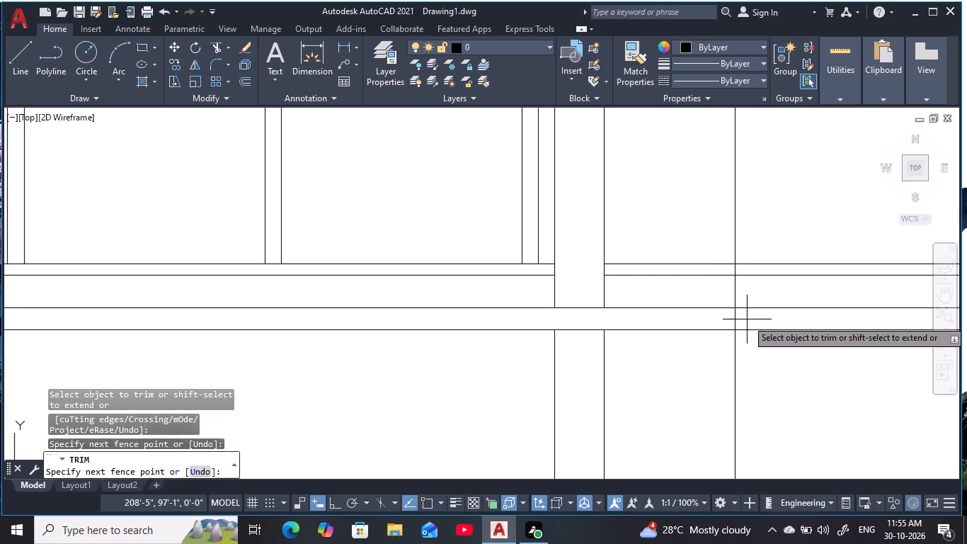
click(716, 319)
Trim the two ledge lines between the second column and the next vertical line, ending the Trim command.
scroll(671, 285, down, 2)
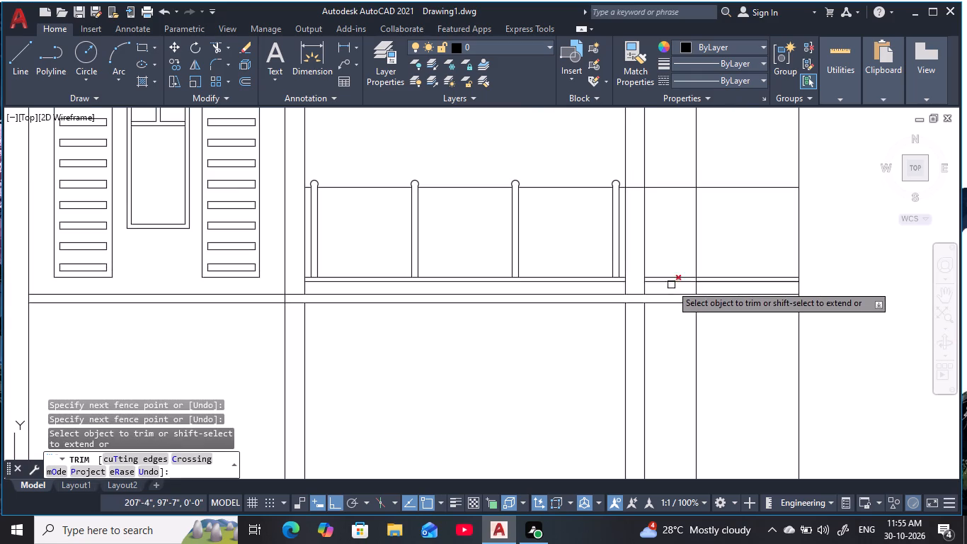
middle_drag(670, 294, 665, 330)
click(665, 326)
click(666, 302)
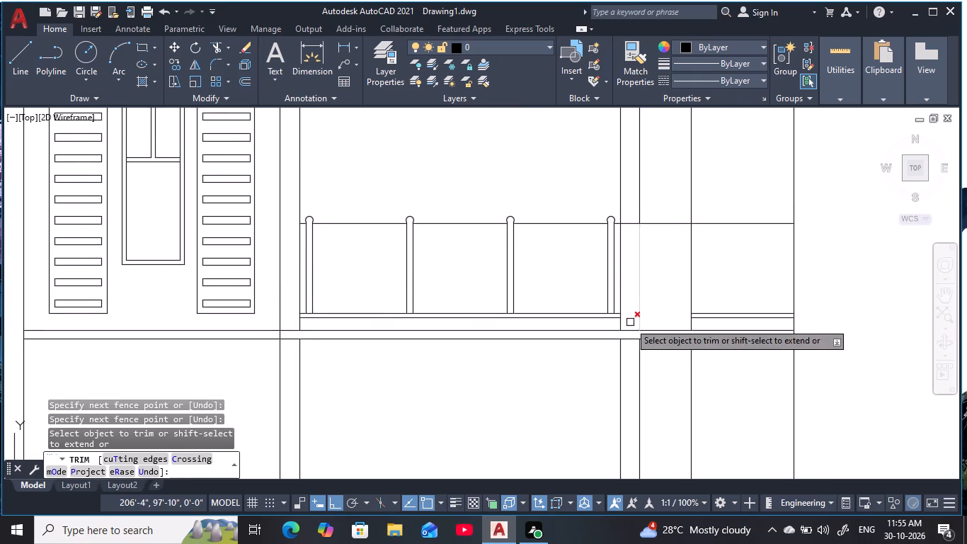
key(Escape)
key(Escape)
key(Escape)
key(Escape)
key(Escape)
key(Escape)
key(Escape)
key(Escape)
key(Escape)
key(Escape)
key(Escape)
key(Escape)
key(Escape)
key(Escape)
key(Escape)
key(Escape)
key(Escape)
key(Escape)
key(Escape)
key(Escape)
middle_drag(377, 279, 383, 287)
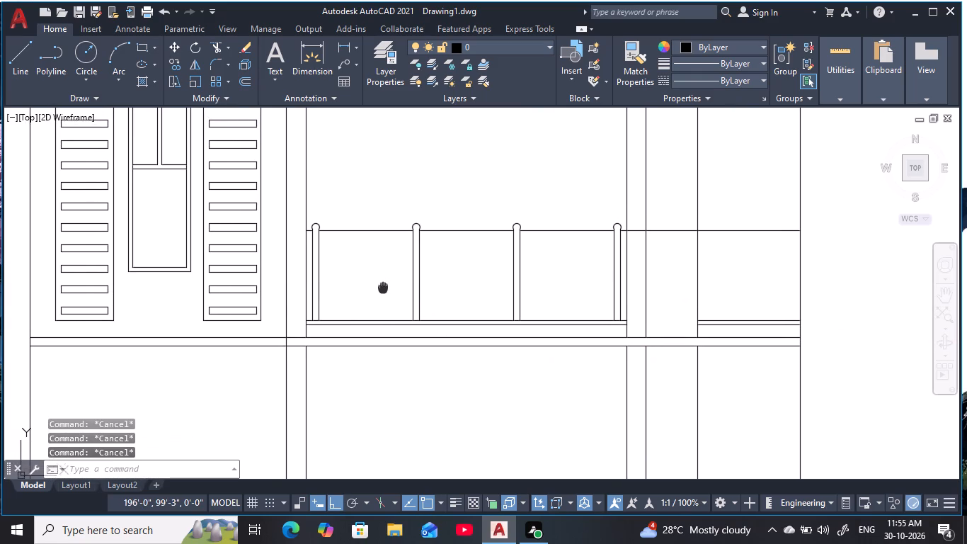
middle_drag(383, 287, 385, 290)
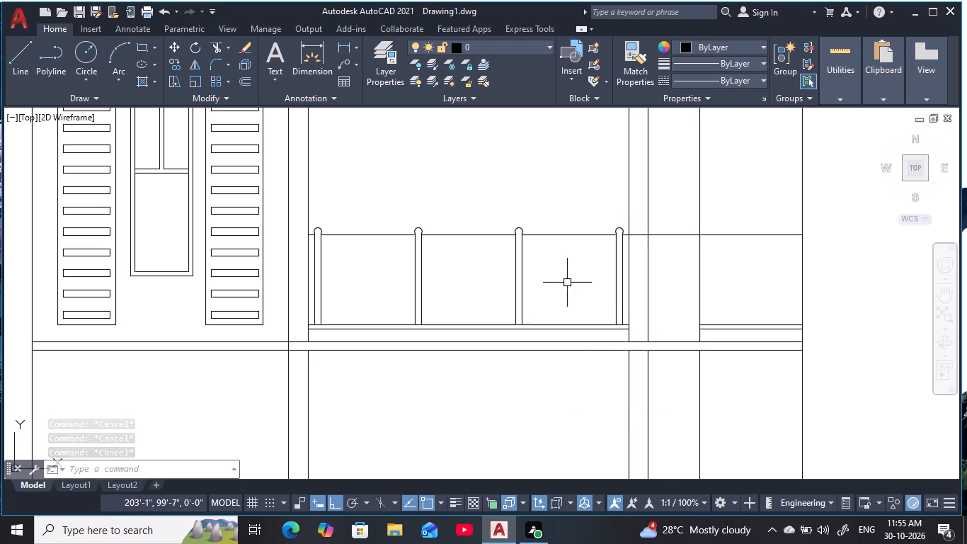
Offset the top rail line 1" downward in the three bays between posts and along the stretch beyond the last post.
middle_drag(567, 288, 568, 312)
scroll(568, 311, up, 1)
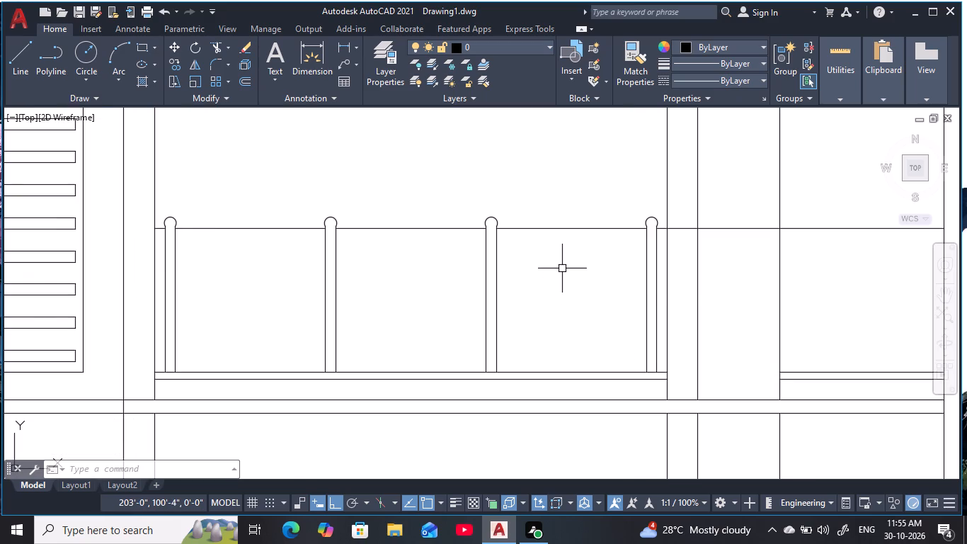
text(o 1)
key(space)
click(585, 229)
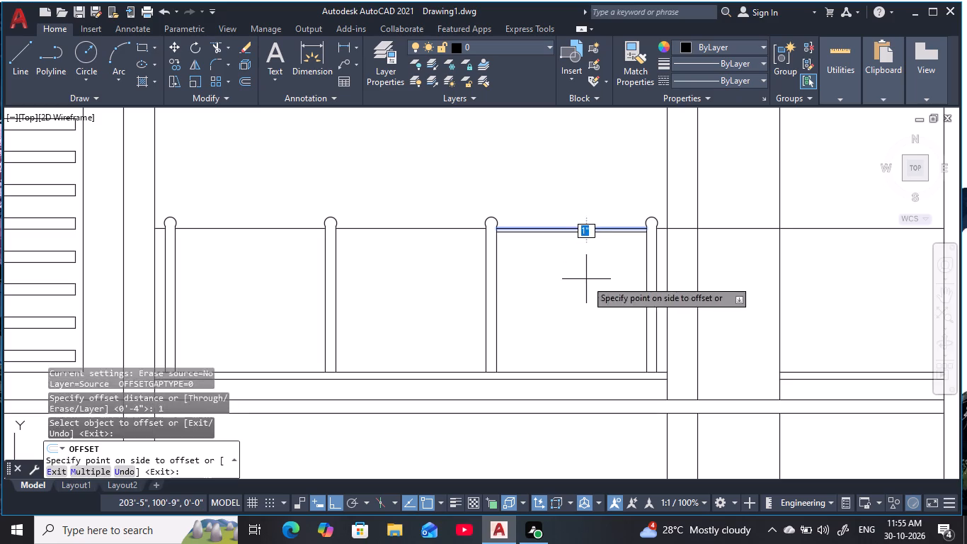
click(586, 305)
click(424, 220)
click(423, 225)
click(424, 278)
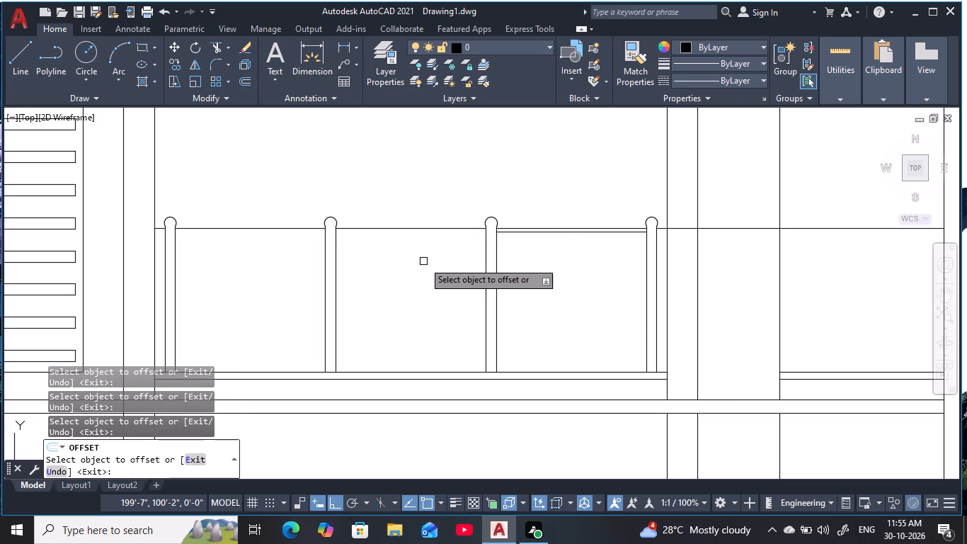
click(424, 231)
drag(420, 273, 416, 282)
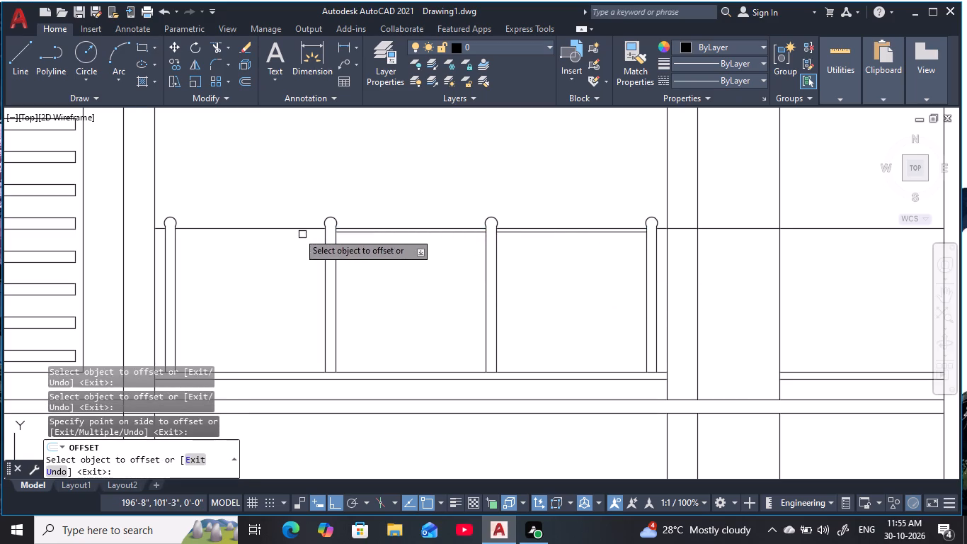
click(292, 231)
click(296, 280)
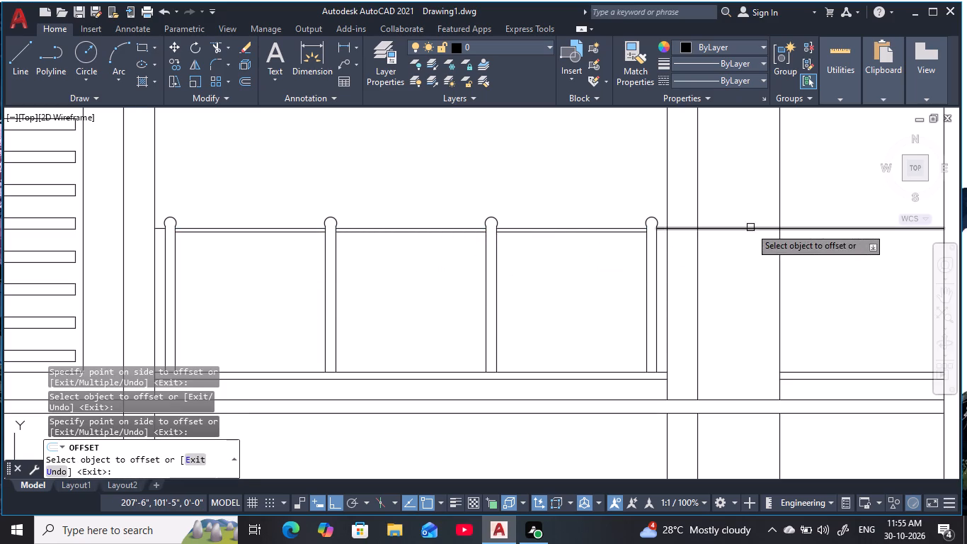
click(750, 227)
click(748, 279)
middle_drag(509, 298, 420, 290)
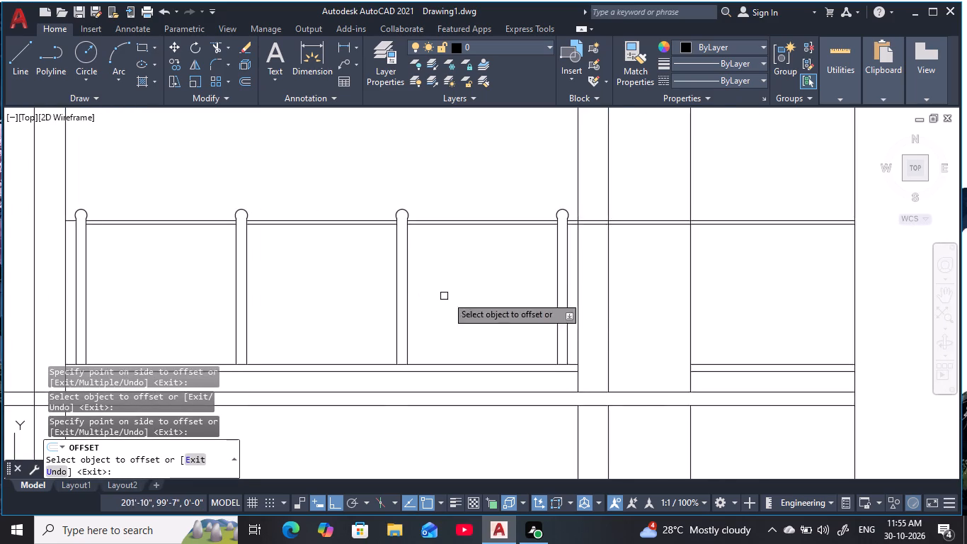
scroll(508, 302, down, 1)
middle_drag(512, 297, 524, 290)
key(Escape)
key(Escape)
key(Escape)
key(Escape)
key(Escape)
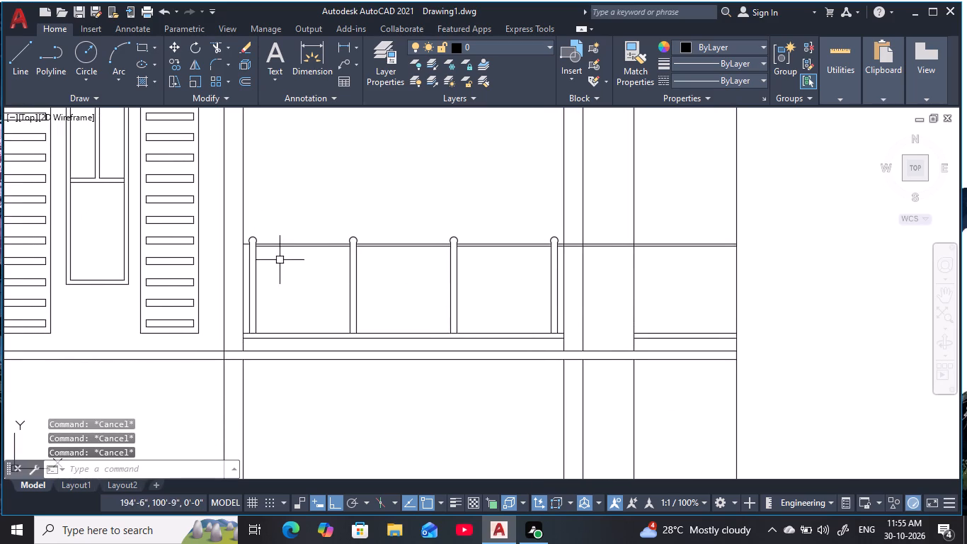
Offset the short top rail segment between the first column and the first post 1" downward.
scroll(245, 246, up, 4)
key(space)
key(space)
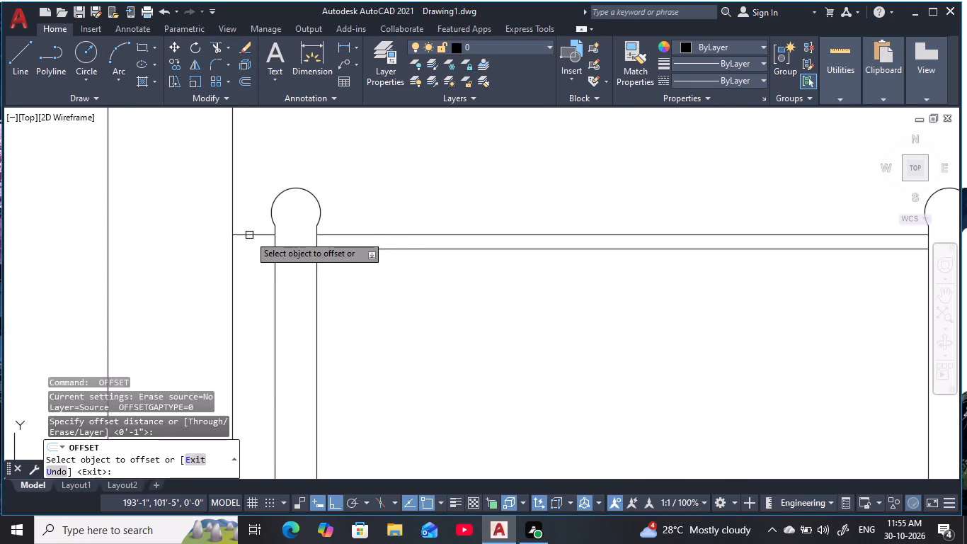
click(249, 235)
click(246, 288)
scroll(654, 367, down, 2)
middle_drag(597, 360, 384, 331)
scroll(864, 327, down, 2)
middle_drag(827, 330, 562, 327)
scroll(706, 319, up, 3)
key(Escape)
scroll(551, 339, down, 3)
middle_drag(530, 353, 554, 349)
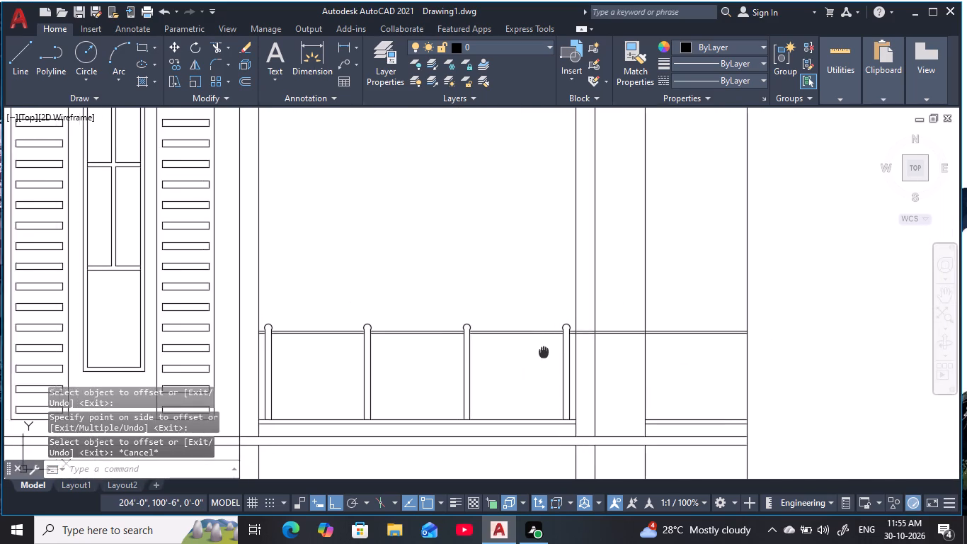
middle_drag(554, 349, 649, 327)
key(Escape)
key(Escape)
key(Escape)
key(Escape)
key(Escape)
key(Escape)
key(Escape)
key(Escape)
key(Escape)
key(Escape)
key(Escape)
key(Escape)
key(Escape)
key(Escape)
key(Escape)
key(Escape)
key(Escape)
key(Escape)
key(Escape)
key(Escape)
key(Escape)
key(Escape)
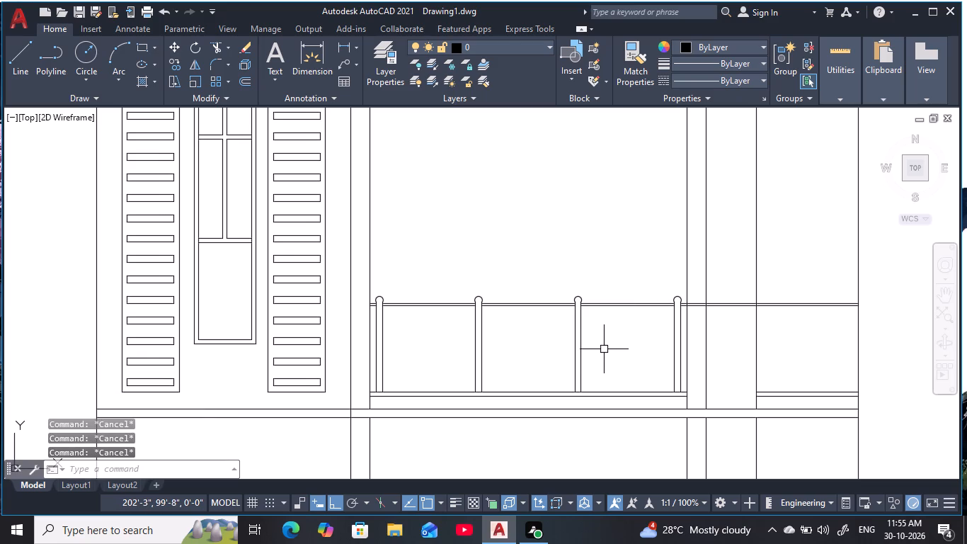
Offset the third railing post's outline 1" outward.
scroll(605, 355, up, 1)
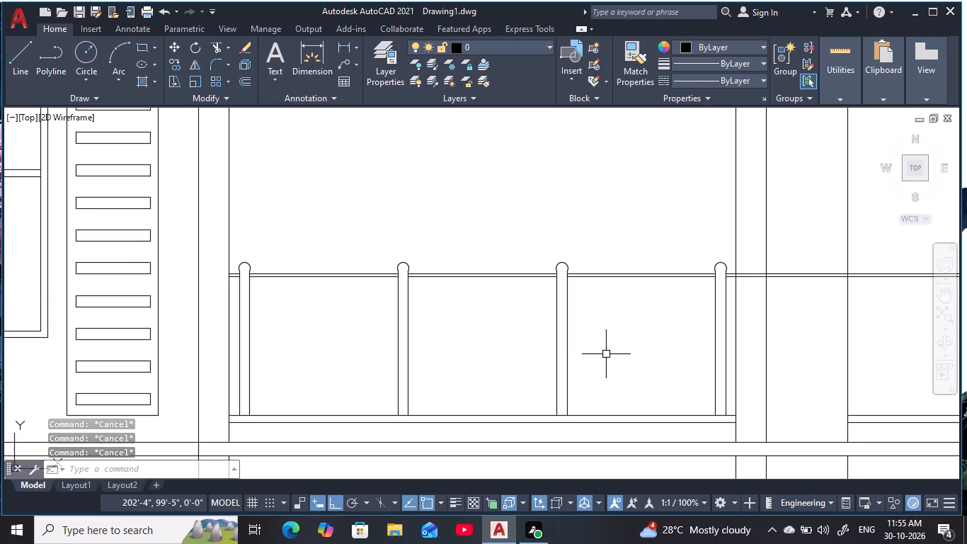
scroll(606, 354, down, 2)
scroll(606, 356, up, 3)
middle_drag(610, 351, 612, 348)
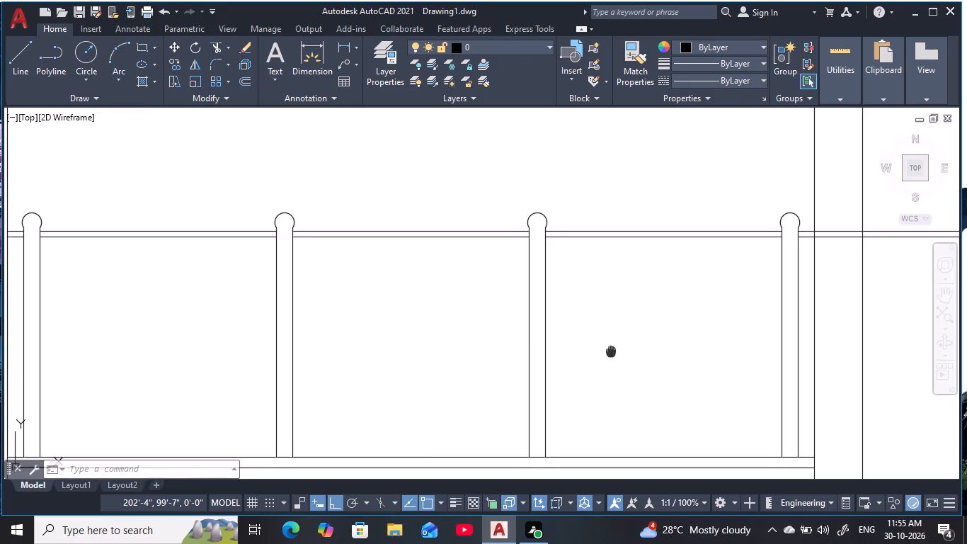
middle_drag(612, 348, 628, 334)
text(o)
key(space)
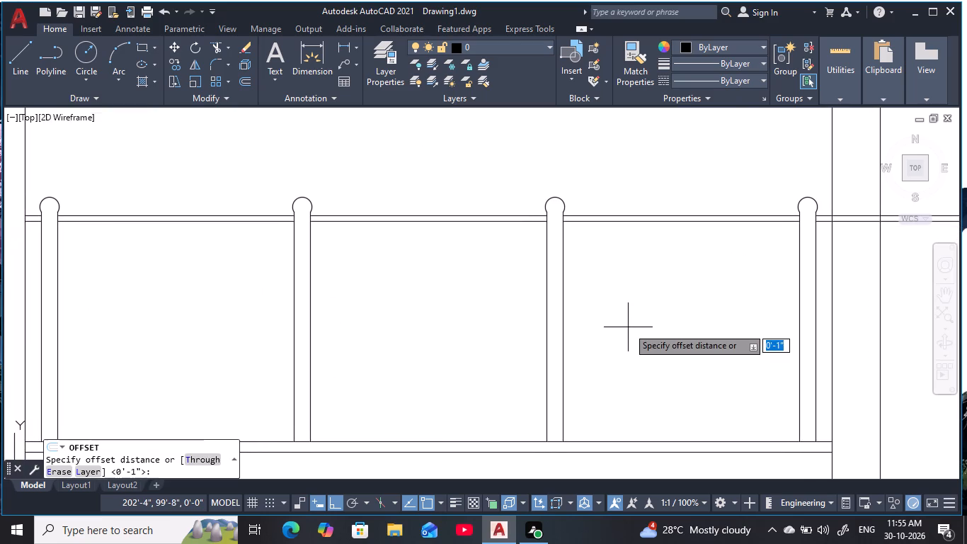
key(1)
key(space)
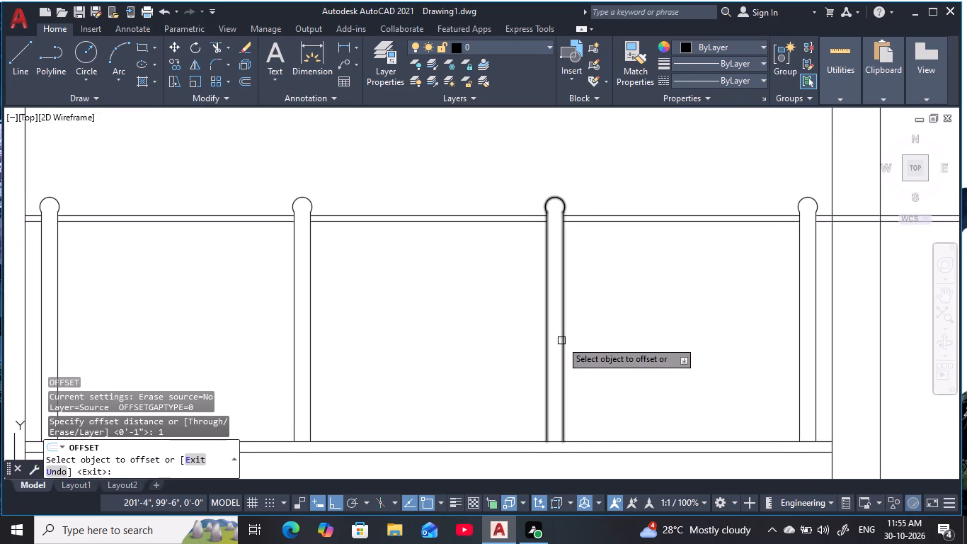
click(561, 341)
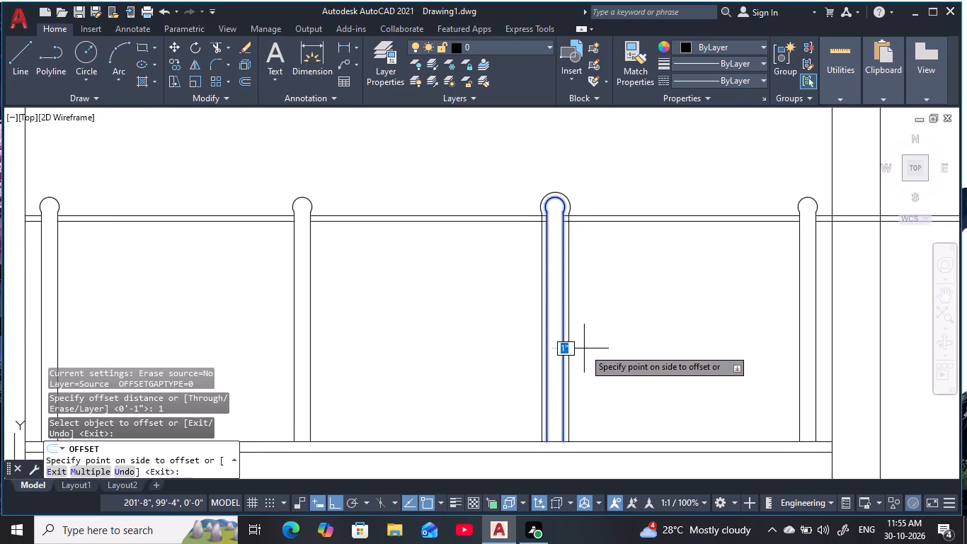
click(585, 346)
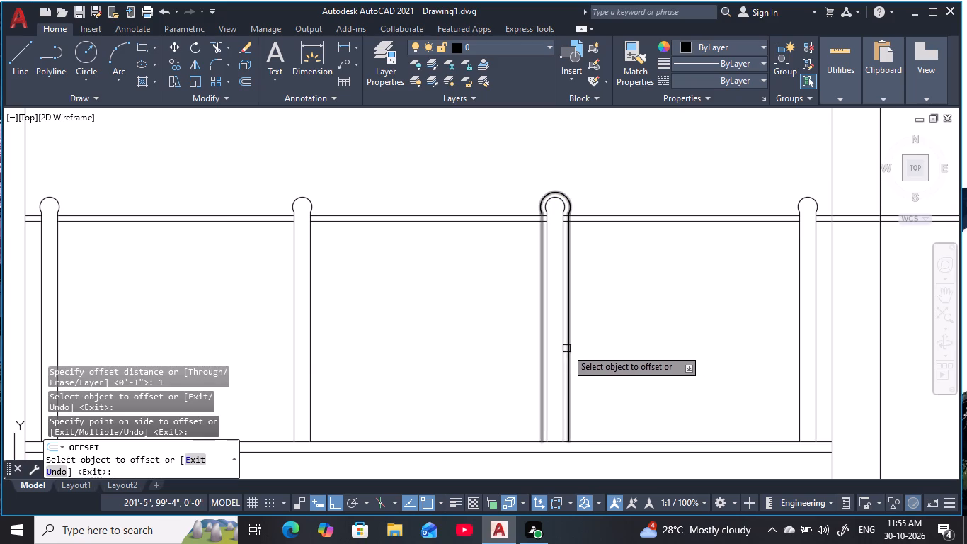
click(563, 350)
text(e)
key(space)
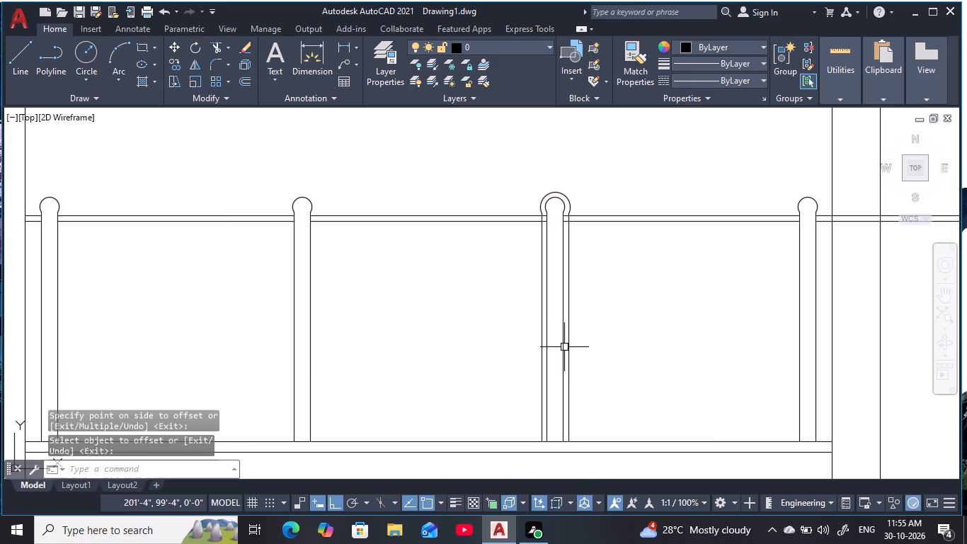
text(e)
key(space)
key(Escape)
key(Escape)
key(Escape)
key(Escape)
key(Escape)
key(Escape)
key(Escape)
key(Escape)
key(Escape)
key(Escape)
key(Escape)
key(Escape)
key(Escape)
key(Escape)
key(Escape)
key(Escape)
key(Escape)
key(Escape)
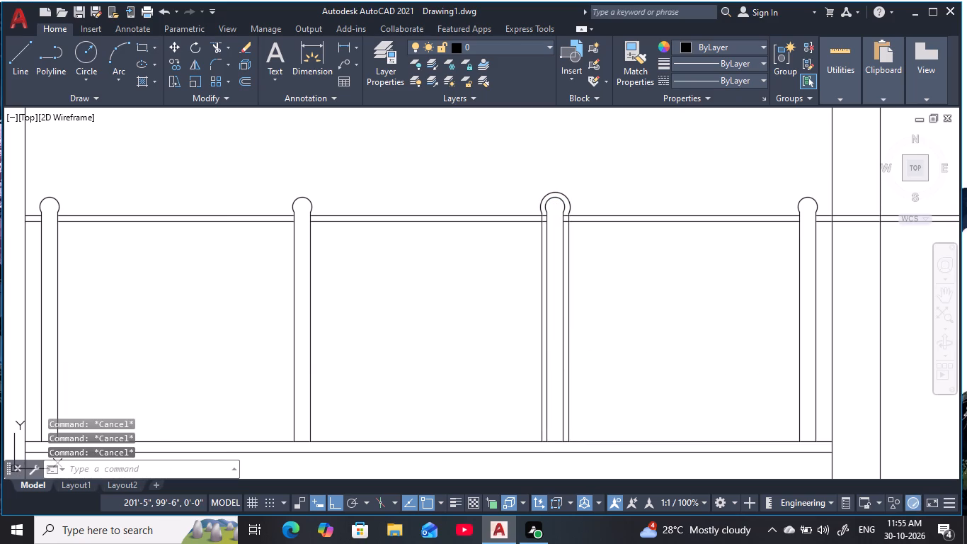
Erase the original inner outline of the third railing post, keeping the offset outer one.
text(e)
key(space)
click(560, 336)
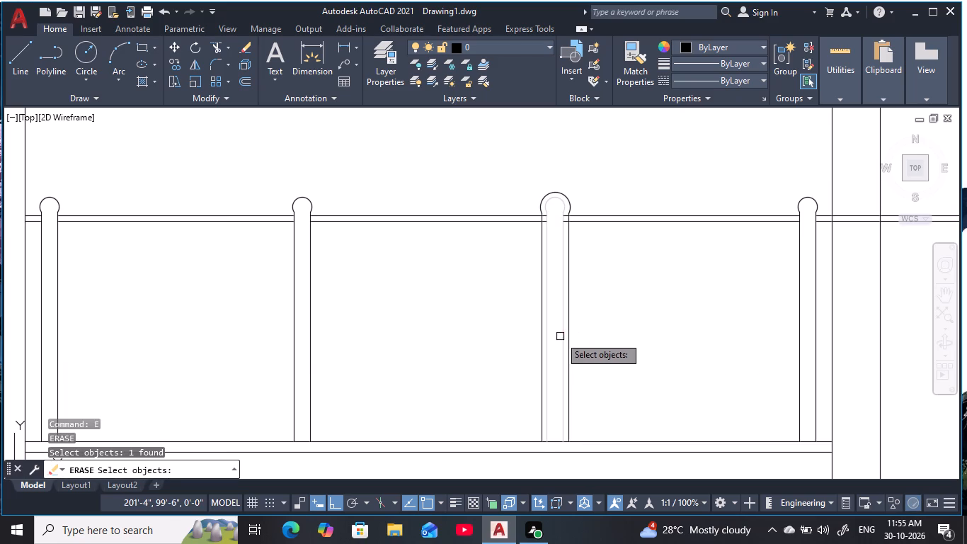
key(space)
scroll(636, 320, down, 2)
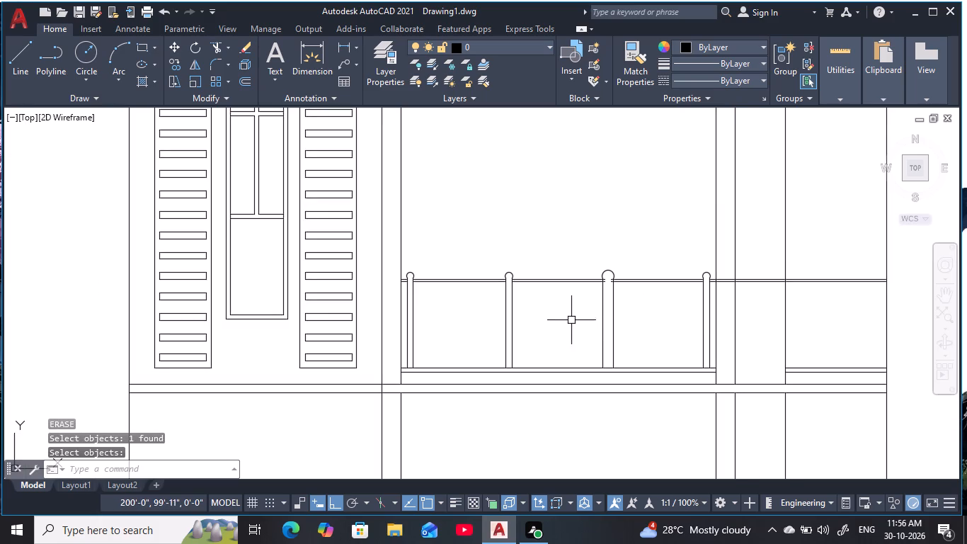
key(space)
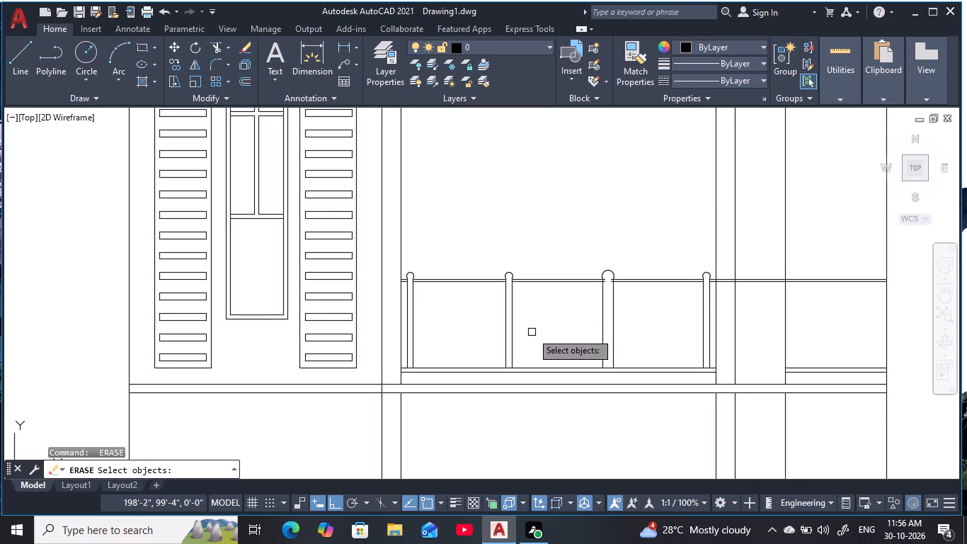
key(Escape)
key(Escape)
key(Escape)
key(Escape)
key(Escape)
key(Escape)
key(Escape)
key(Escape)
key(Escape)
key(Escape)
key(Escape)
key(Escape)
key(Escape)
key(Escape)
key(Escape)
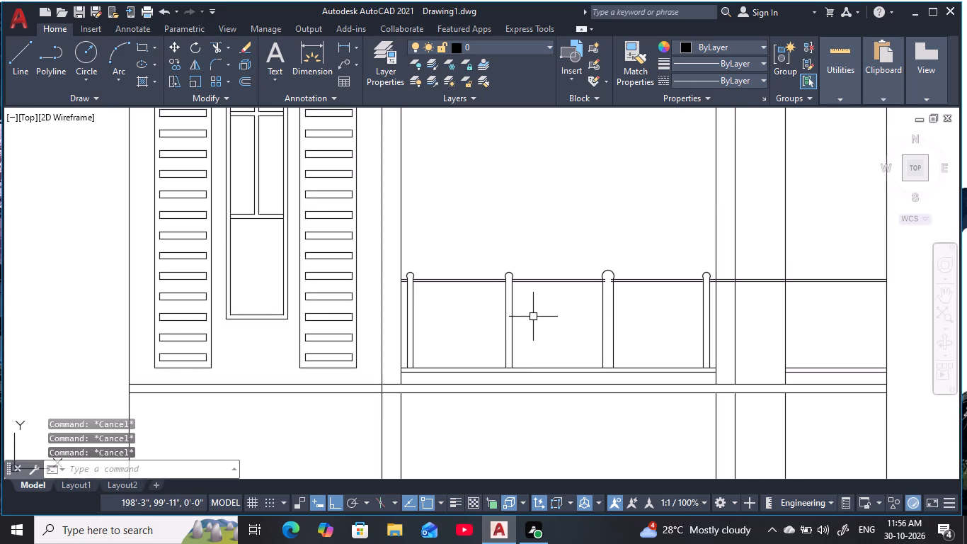
Offset the outlines of the second, first and fourth railing posts 1" outward.
key(o)
key(space)
text(1)
key(space)
click(512, 332)
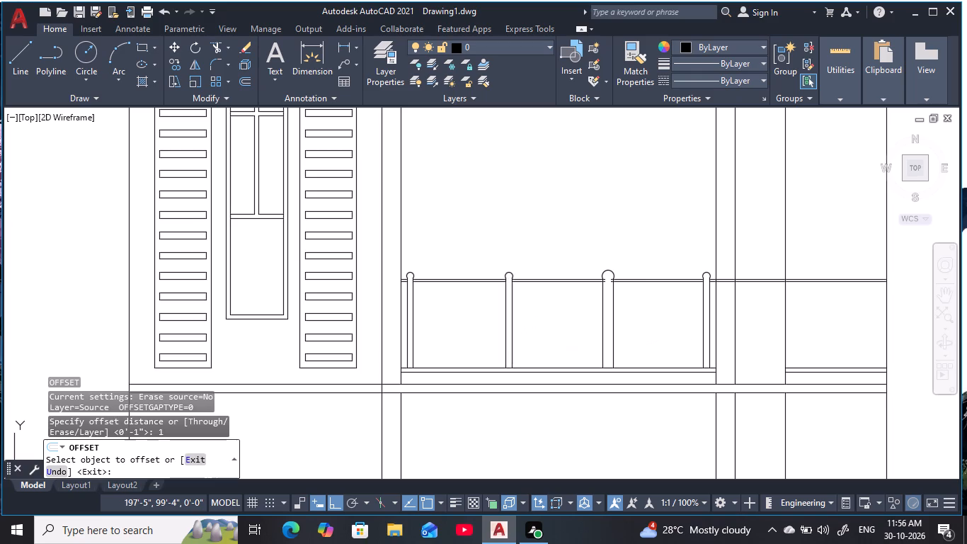
click(542, 334)
click(414, 350)
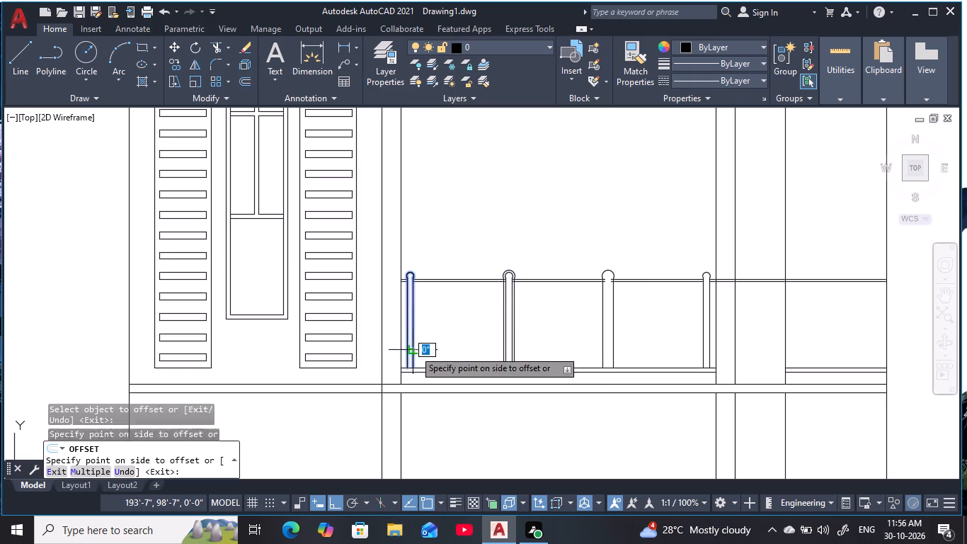
click(457, 340)
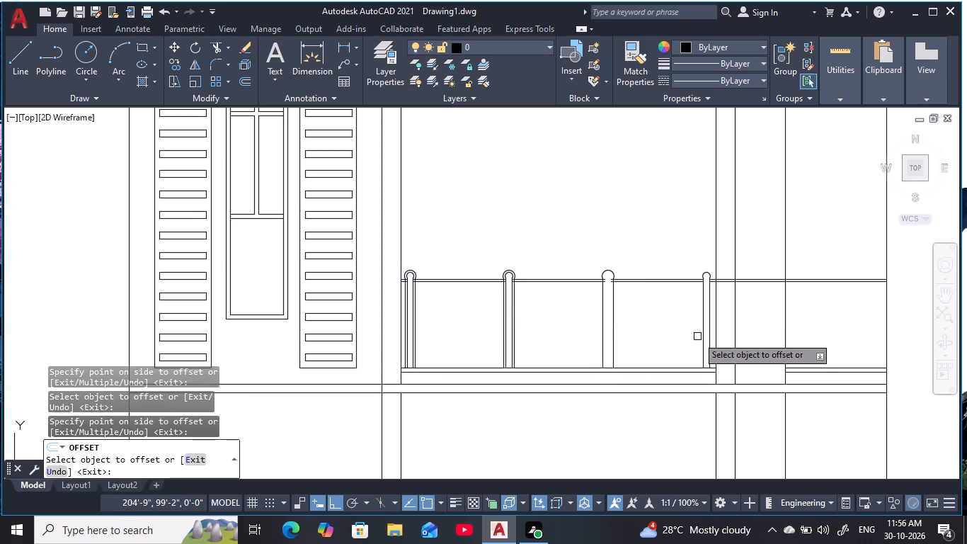
click(702, 344)
click(648, 351)
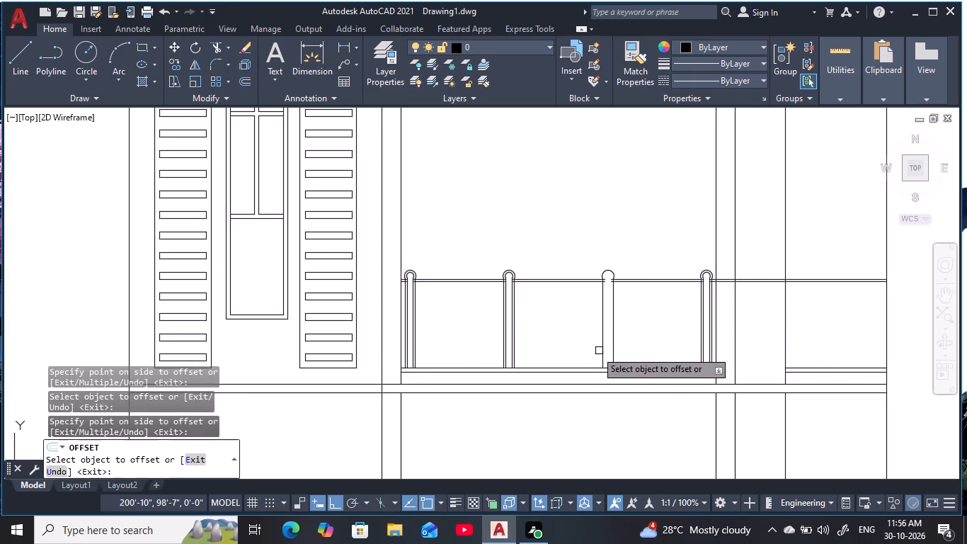
key(Escape)
key(Escape)
key(Escape)
key(Escape)
key(Escape)
key(Escape)
key(Escape)
key(Escape)
Erase the original inner outlines of the first, second and fourth railing posts, keeping the offset outer ones.
scroll(429, 318, up, 3)
key(Escape)
click(366, 311)
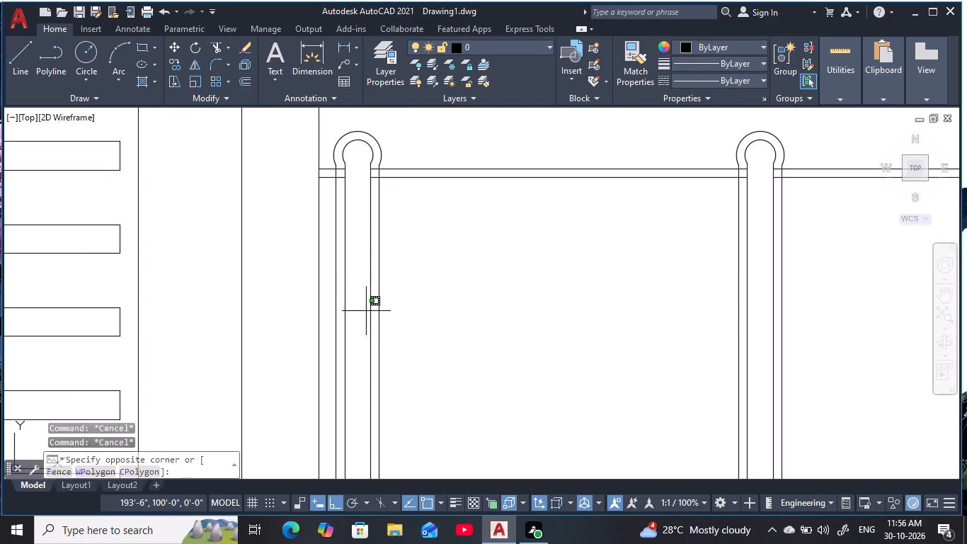
key(Escape)
click(372, 315)
text(e)
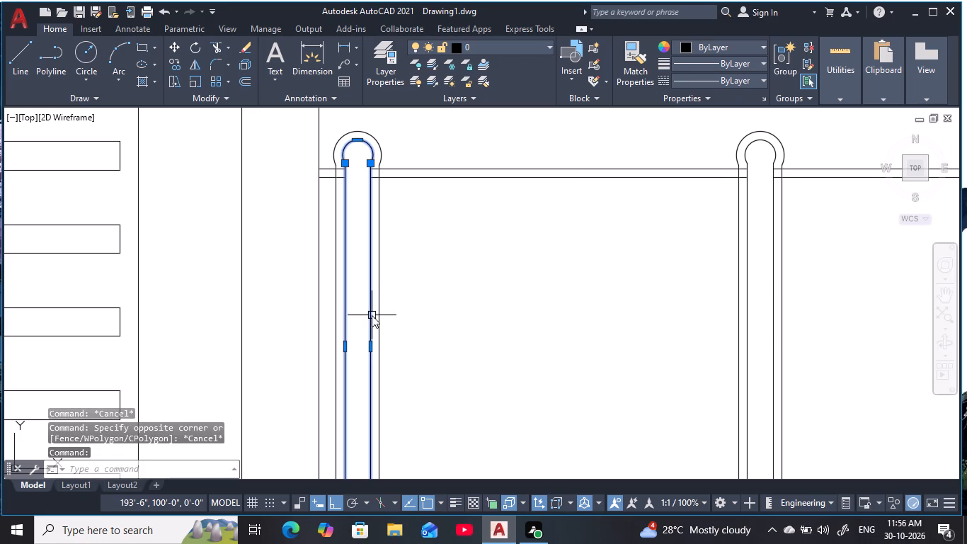
key(space)
scroll(608, 300, down, 2)
middle_drag(604, 300, 350, 299)
scroll(498, 328, up, 3)
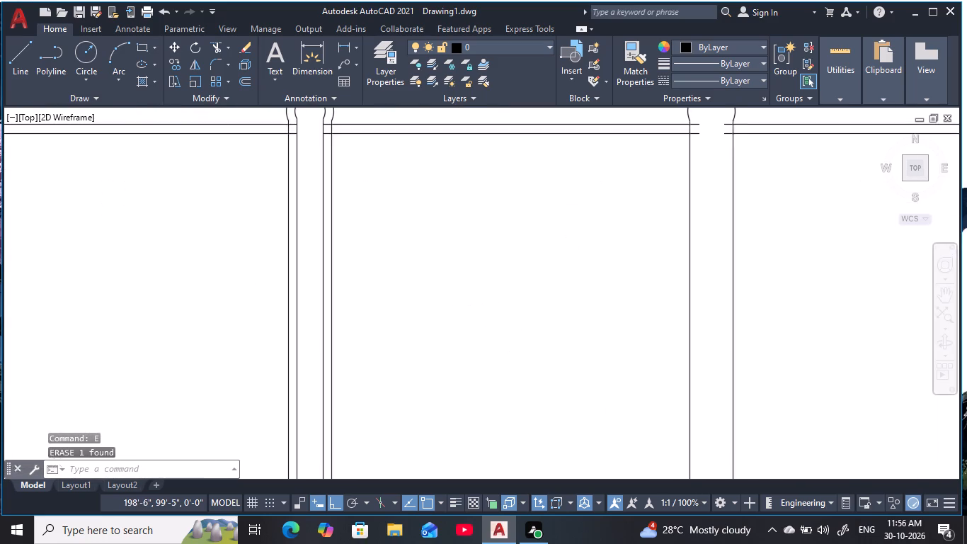
click(263, 322)
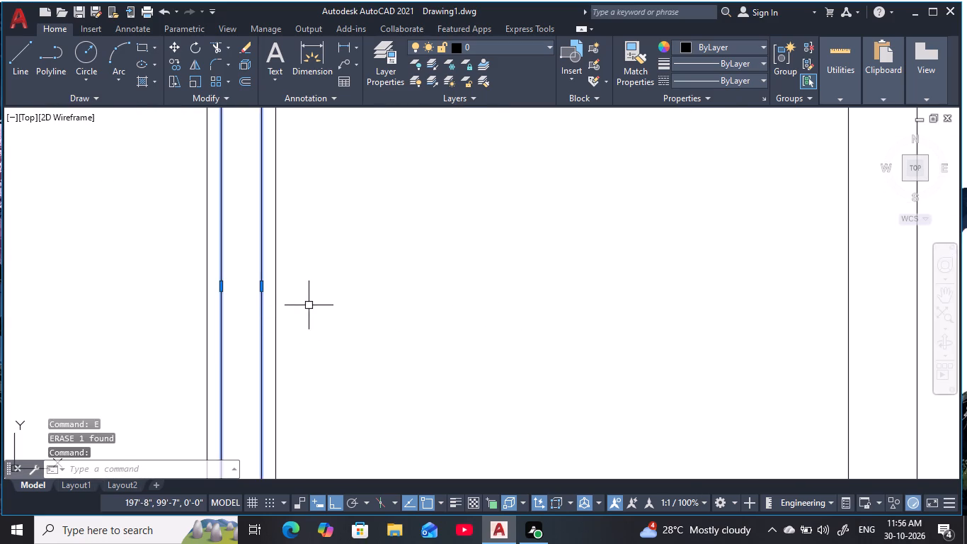
key(e)
key(space)
key(Escape)
scroll(553, 297, down, 3)
middle_drag(575, 302, 353, 318)
scroll(587, 325, up, 4)
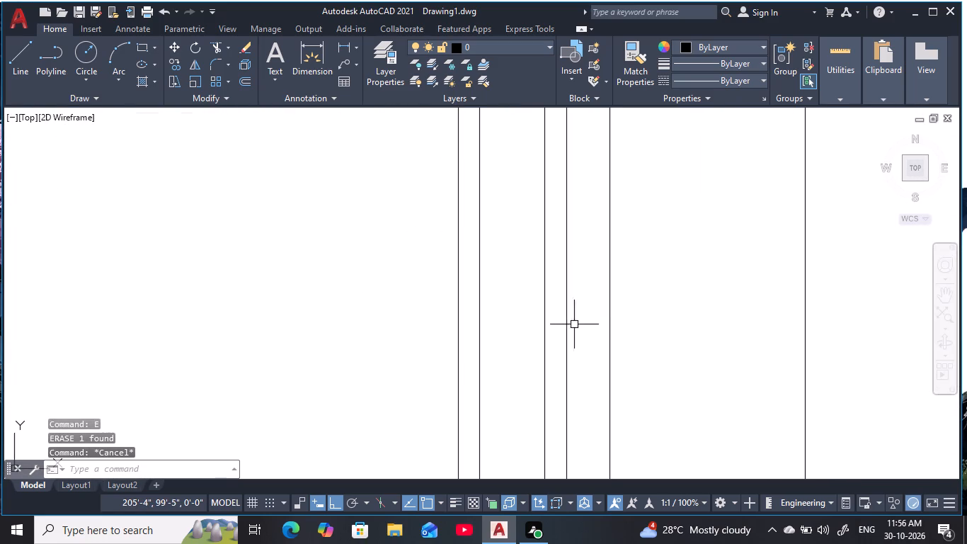
click(547, 324)
text(e)
key(space)
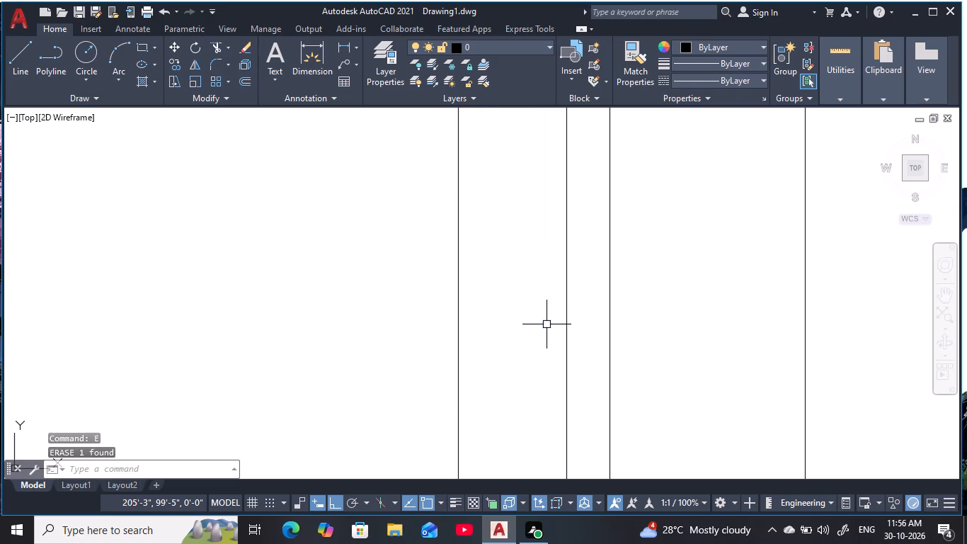
Trim the top rail line ends that project inside the fourth railing post on both sides.
scroll(534, 324, down, 3)
middle_drag(530, 325, 632, 338)
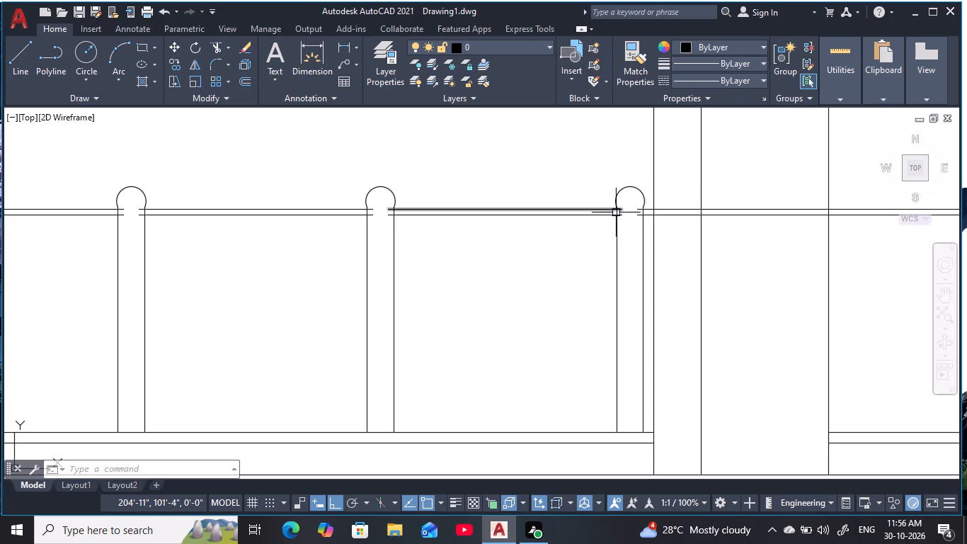
scroll(629, 204, up, 2)
middle_drag(629, 204, 573, 195)
scroll(573, 195, up, 1)
key(Escape)
key(Escape)
key(Escape)
key(Escape)
key(Escape)
key(Escape)
key(Escape)
key(Escape)
key(Escape)
key(Escape)
key(Escape)
key(Escape)
key(Escape)
key(Escape)
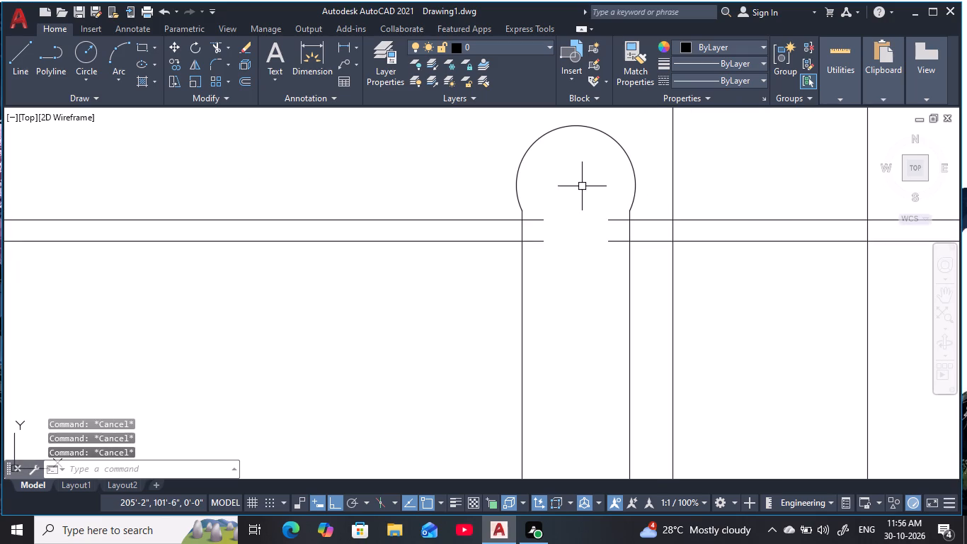
text(tr)
key(space)
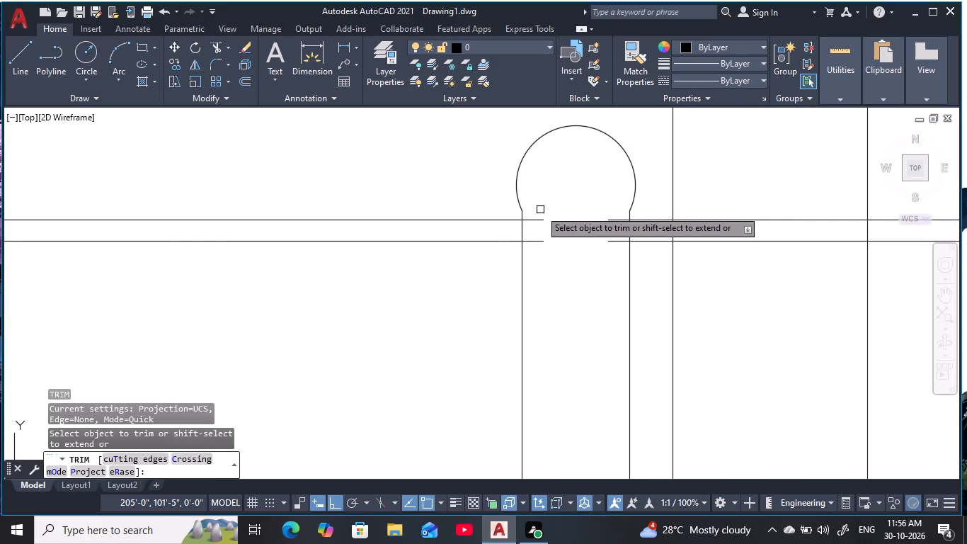
drag(540, 210, 524, 266)
key(ctrl+z)
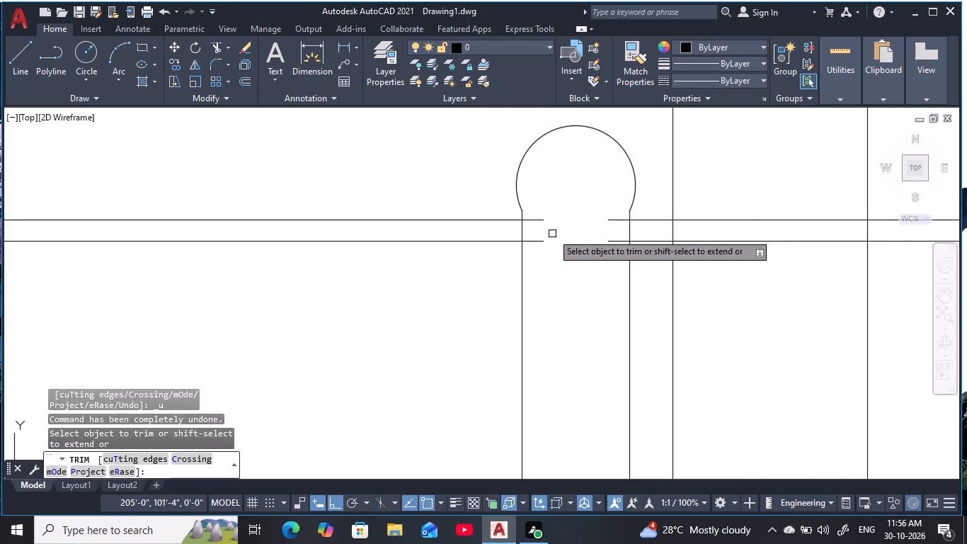
drag(547, 210, 541, 263)
drag(610, 249, 617, 212)
Trim the top rail line ends that project inside the third railing post.
scroll(556, 225, down, 2)
middle_drag(561, 227, 660, 228)
scroll(673, 228, down, 2)
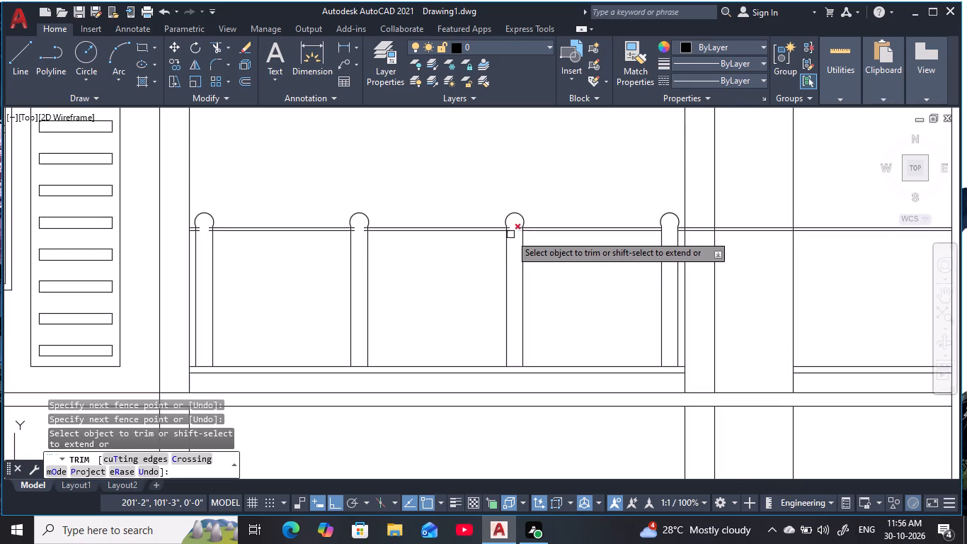
scroll(510, 234, up, 6)
middle_drag(513, 162, 522, 263)
drag(524, 201, 481, 286)
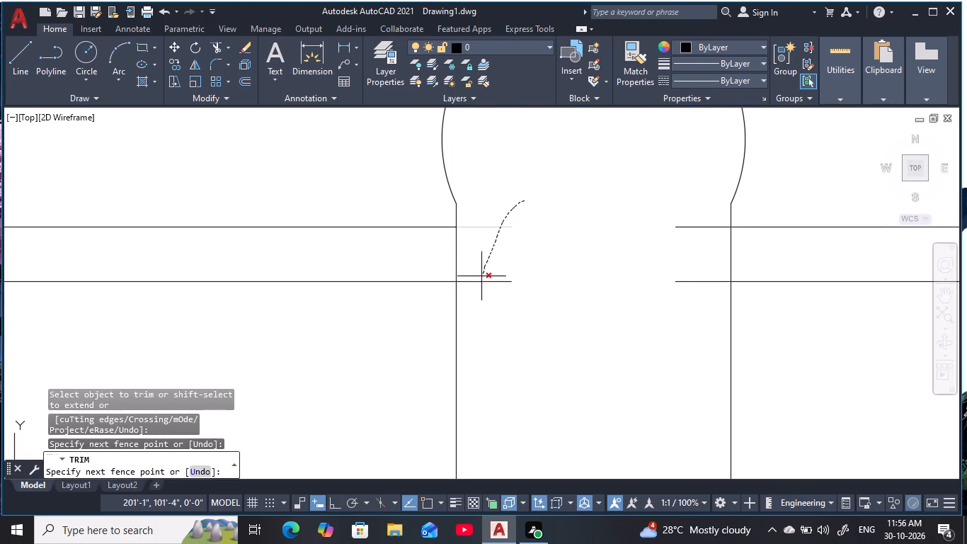
drag(481, 286, 491, 316)
drag(673, 206, 676, 303)
Trim the top rail line ends that project inside the second railing post.
scroll(572, 275, down, 3)
middle_drag(575, 273, 583, 273)
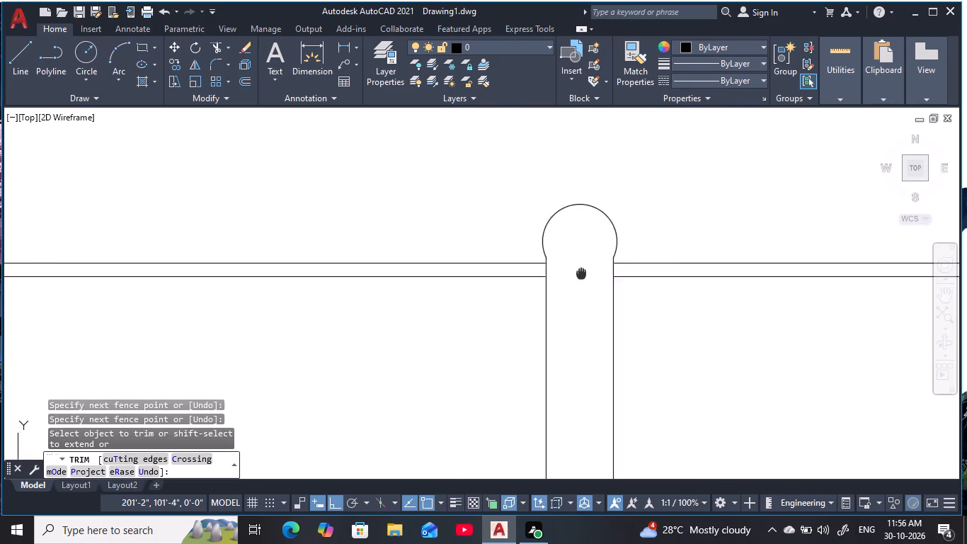
middle_drag(583, 273, 718, 264)
middle_drag(74, 259, 207, 248)
scroll(207, 248, up, 2)
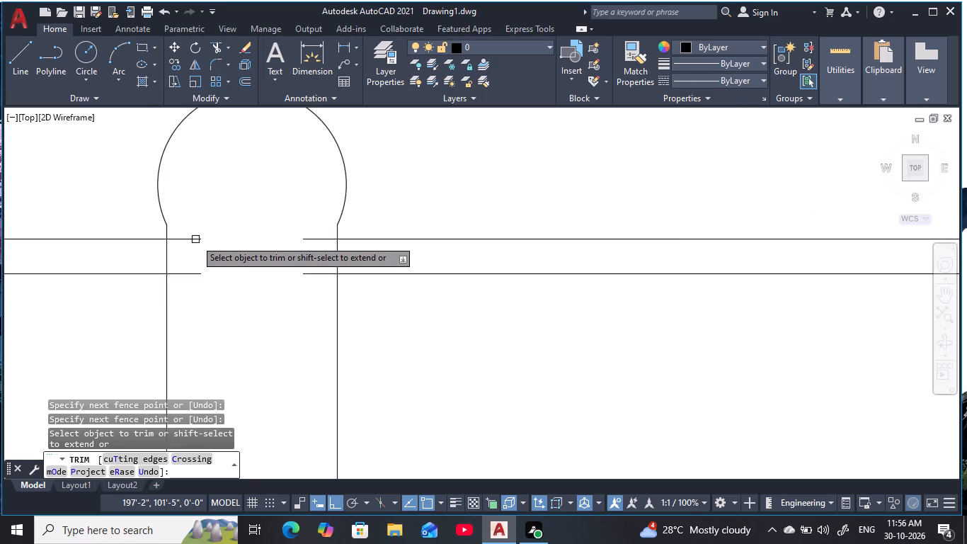
scroll(195, 239, up, 1)
drag(188, 227, 178, 315)
drag(368, 212, 383, 298)
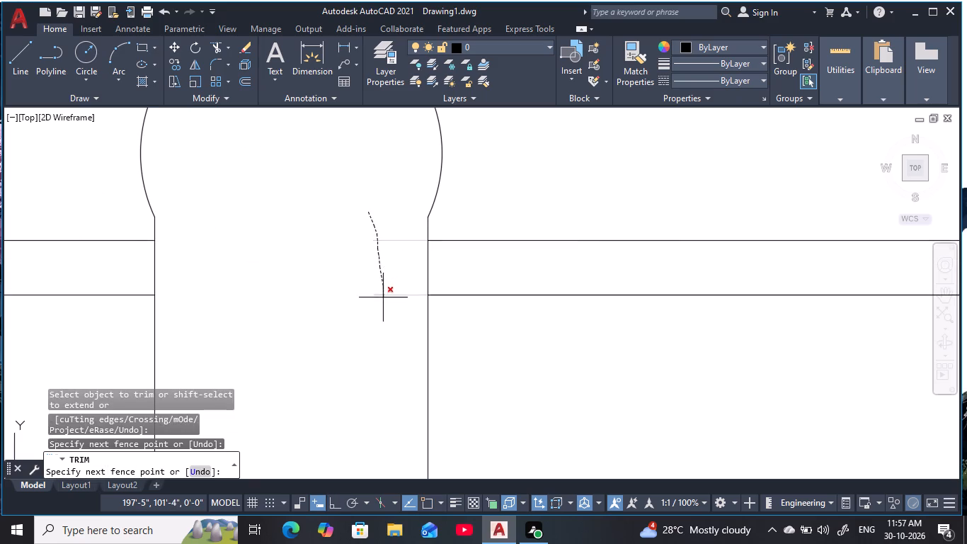
drag(383, 298, 383, 303)
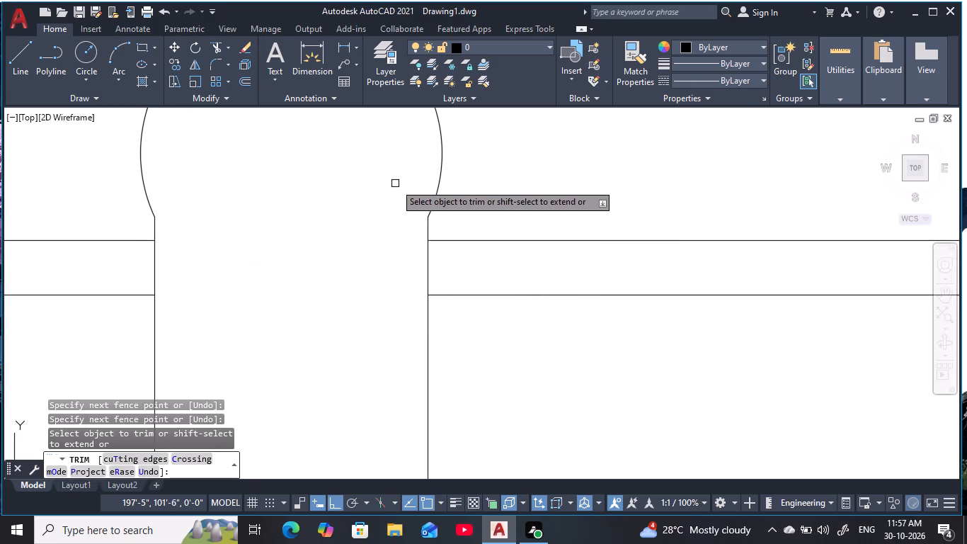
Trim the top rail line ends that project inside the first railing post.
scroll(394, 188, down, 4)
scroll(254, 273, down, 2)
middle_drag(270, 278, 450, 254)
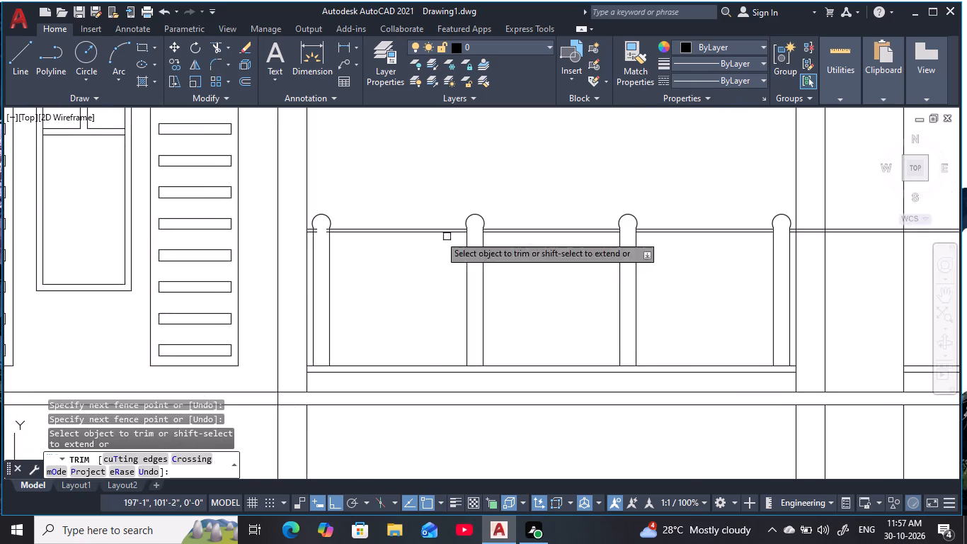
scroll(316, 234, up, 5)
drag(307, 153, 299, 238)
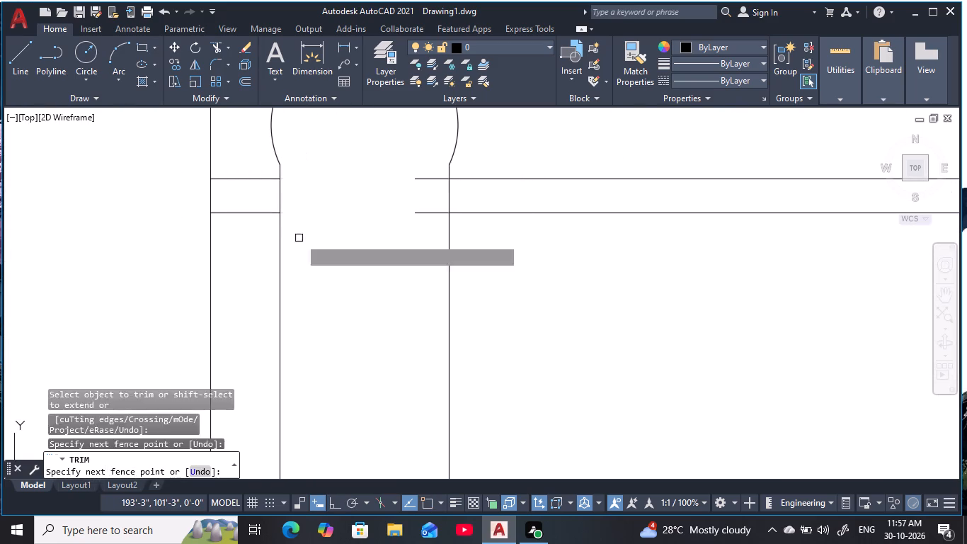
drag(433, 156, 418, 237)
scroll(522, 256, down, 5)
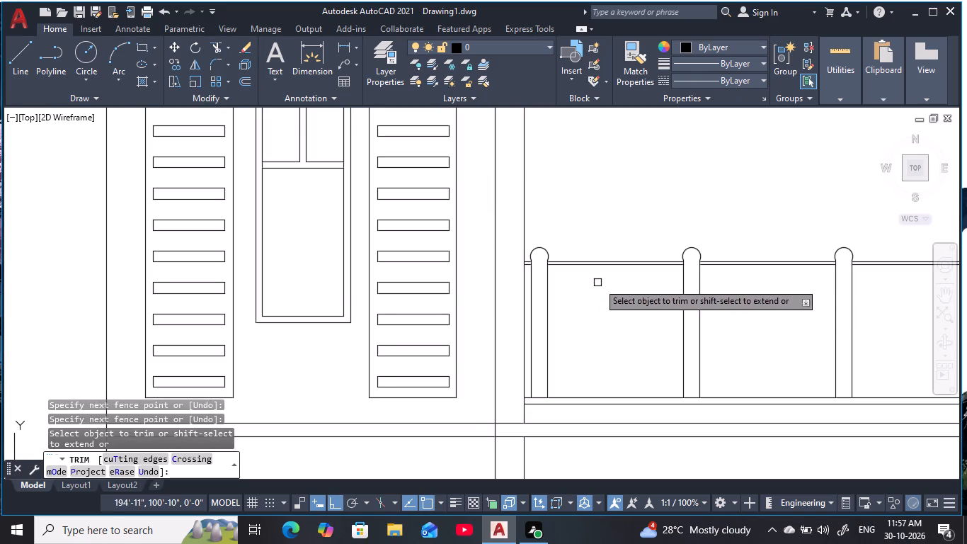
middle_drag(665, 302, 360, 266)
middle_drag(663, 266, 629, 262)
key(Escape)
key(Escape)
key(Escape)
key(Escape)
key(Escape)
key(Escape)
key(Escape)
key(Escape)
key(Escape)
key(Escape)
key(Escape)
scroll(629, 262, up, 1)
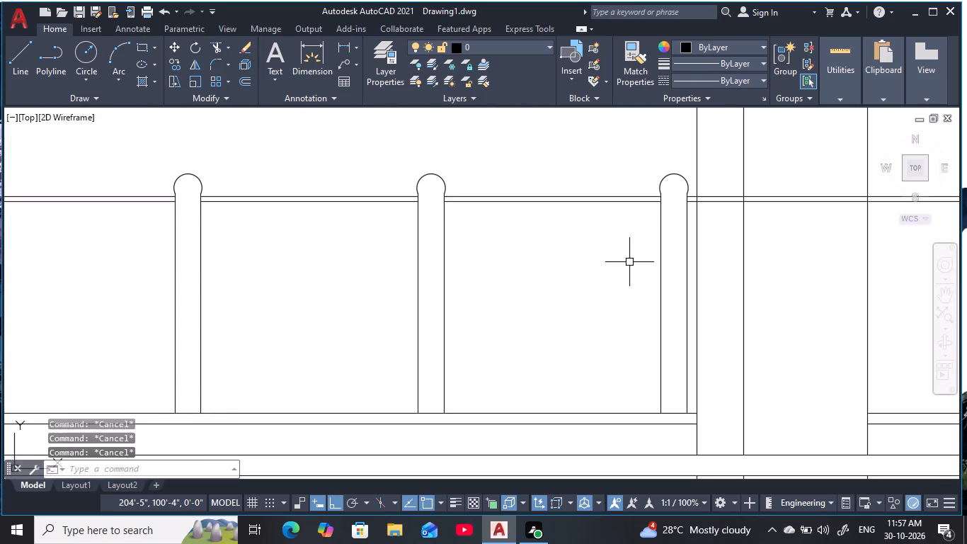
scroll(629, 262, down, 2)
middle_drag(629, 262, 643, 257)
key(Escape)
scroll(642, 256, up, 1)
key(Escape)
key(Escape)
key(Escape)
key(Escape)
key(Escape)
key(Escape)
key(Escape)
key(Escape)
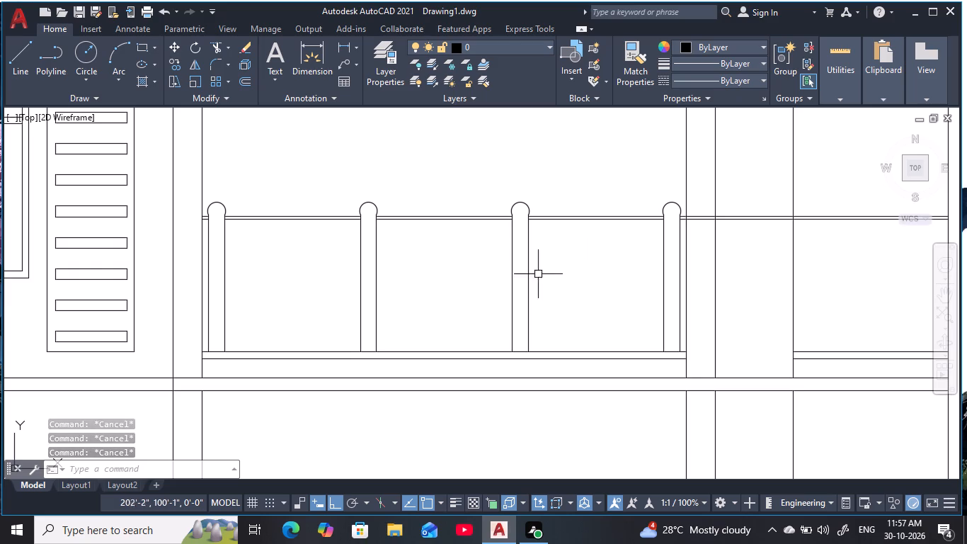
Copy the third railing post twice along the ledge top into the short bay beyond the second column, one near each end.
scroll(569, 297, down, 2)
middle_drag(601, 277, 545, 265)
scroll(530, 242, up, 1)
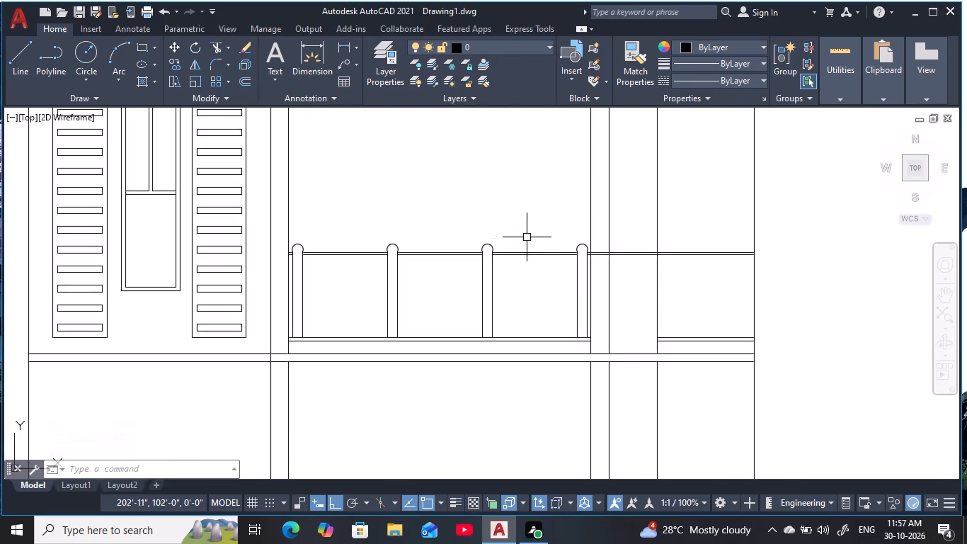
click(469, 234)
click(539, 350)
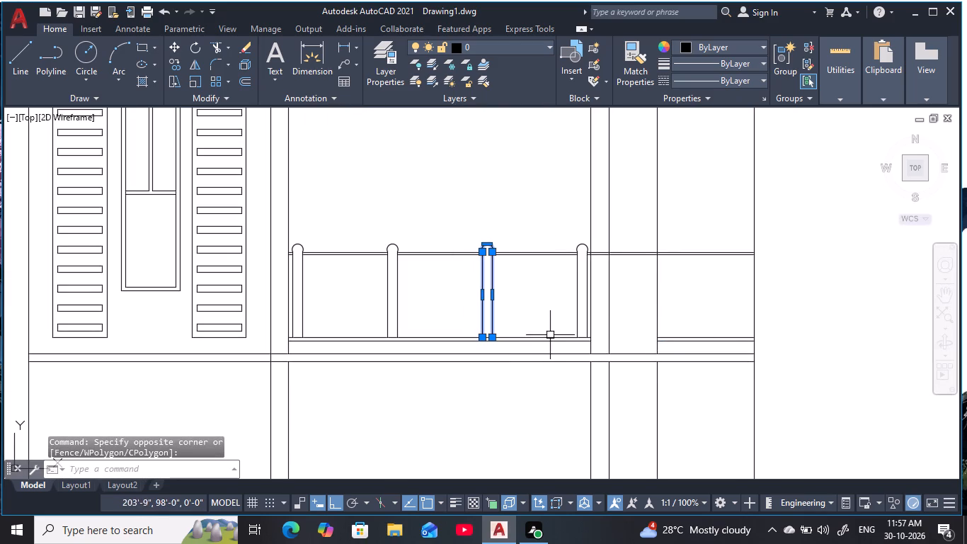
key(c)
key(o)
key(space)
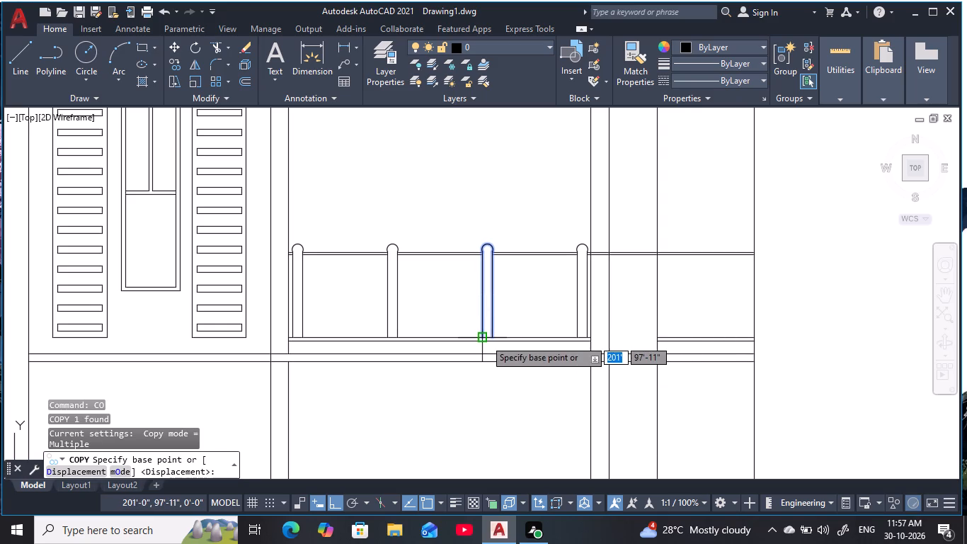
click(481, 339)
scroll(669, 336, up, 3)
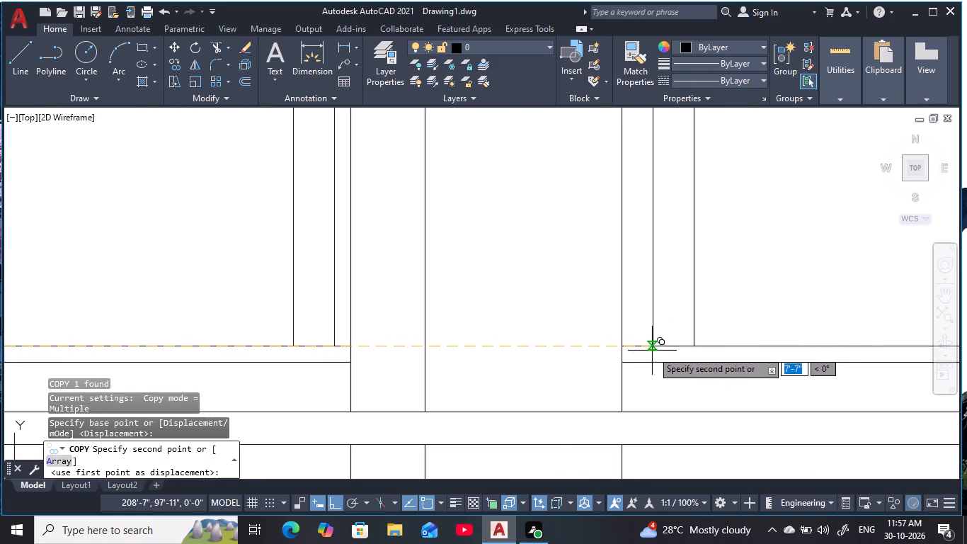
click(638, 344)
scroll(738, 302, down, 1)
middle_drag(737, 302, 728, 305)
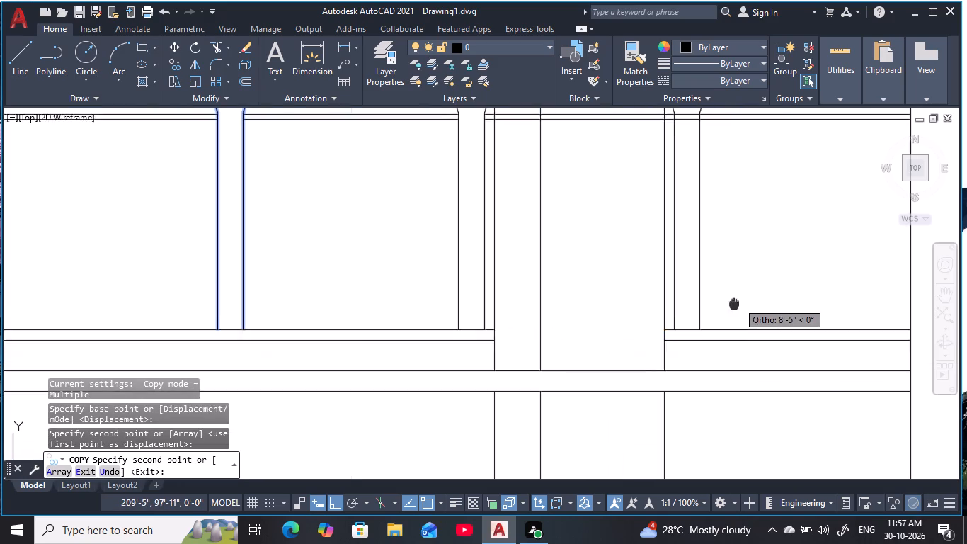
middle_drag(728, 305, 505, 312)
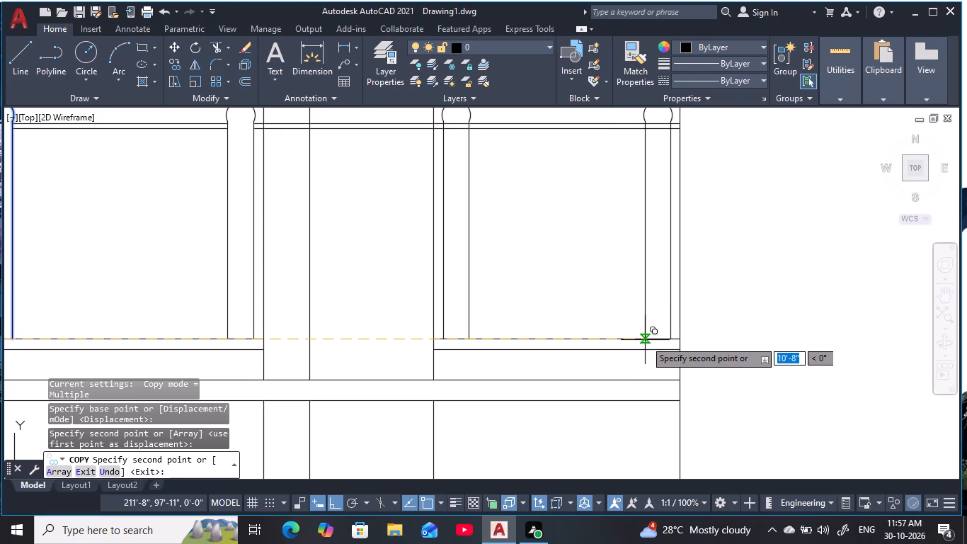
click(642, 340)
key(Escape)
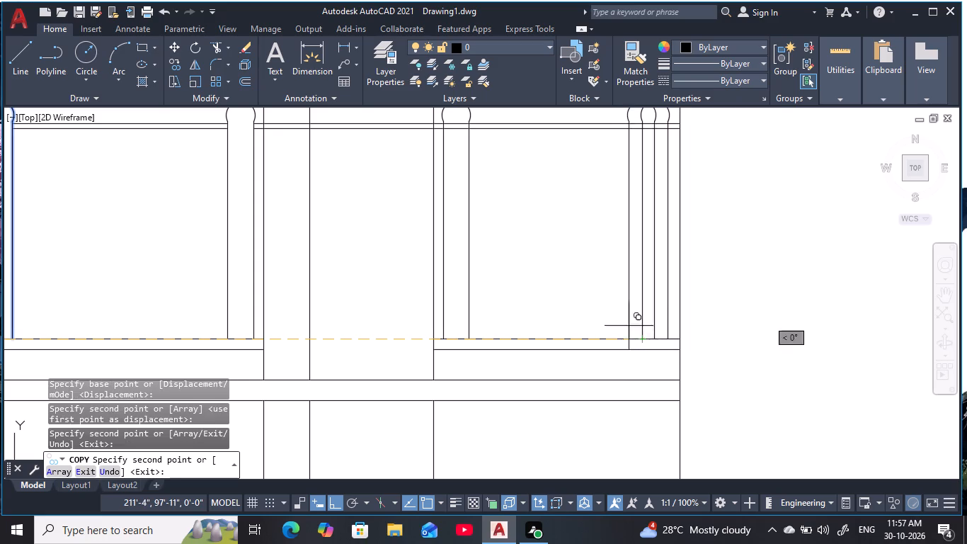
scroll(559, 278, down, 2)
middle_drag(561, 276, 562, 293)
key(Escape)
scroll(563, 292, up, 1)
key(Escape)
key(Escape)
key(Escape)
key(Escape)
key(Escape)
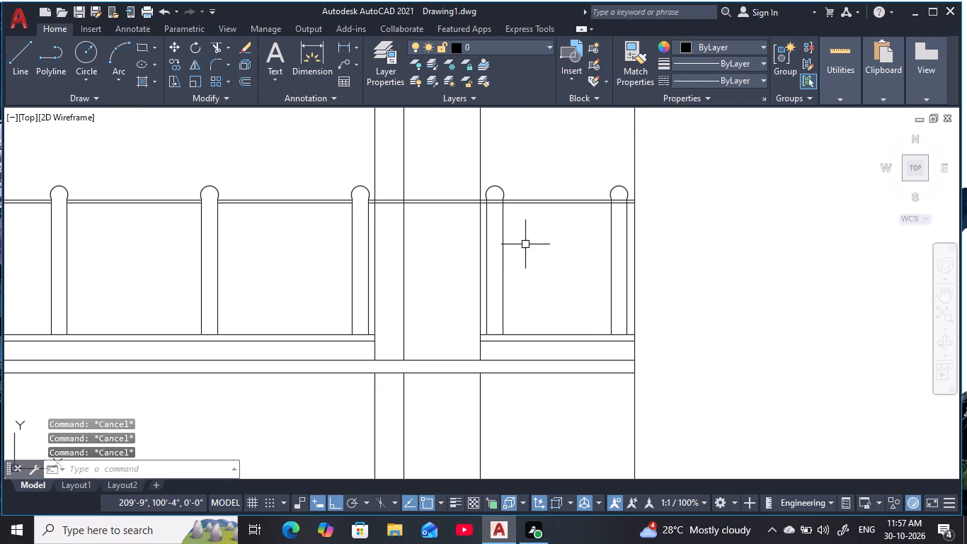
Trim the top rail lines crossing the inside of the two copied posts in the short bay.
text(tr)
key(space)
scroll(477, 197, up, 4)
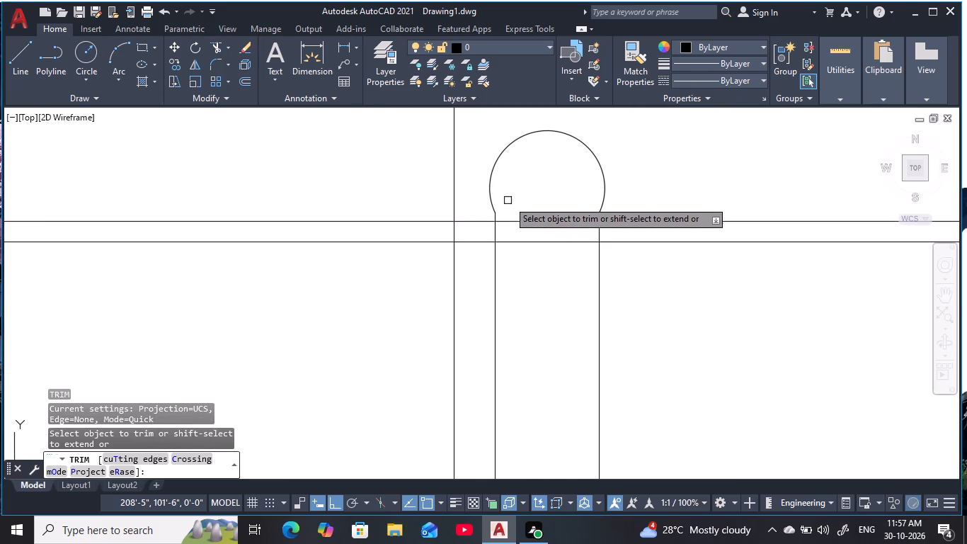
drag(526, 203, 524, 282)
scroll(700, 305, down, 2)
middle_drag(700, 306, 447, 288)
scroll(711, 246, up, 1)
drag(710, 242, 687, 310)
scroll(537, 322, down, 3)
middle_drag(531, 323, 675, 254)
scroll(651, 266, down, 1)
middle_drag(651, 267, 647, 274)
key(Escape)
key(Escape)
key(Escape)
middle_drag(559, 339, 587, 313)
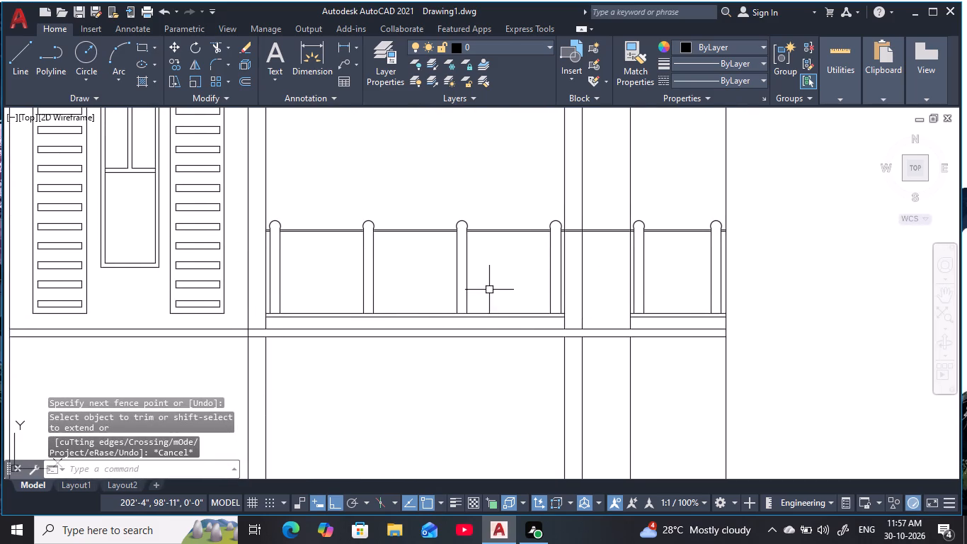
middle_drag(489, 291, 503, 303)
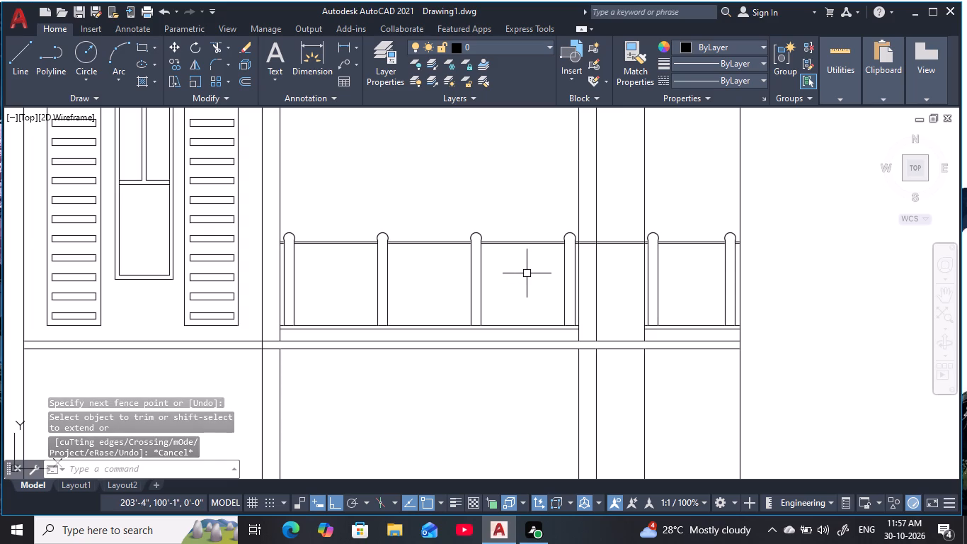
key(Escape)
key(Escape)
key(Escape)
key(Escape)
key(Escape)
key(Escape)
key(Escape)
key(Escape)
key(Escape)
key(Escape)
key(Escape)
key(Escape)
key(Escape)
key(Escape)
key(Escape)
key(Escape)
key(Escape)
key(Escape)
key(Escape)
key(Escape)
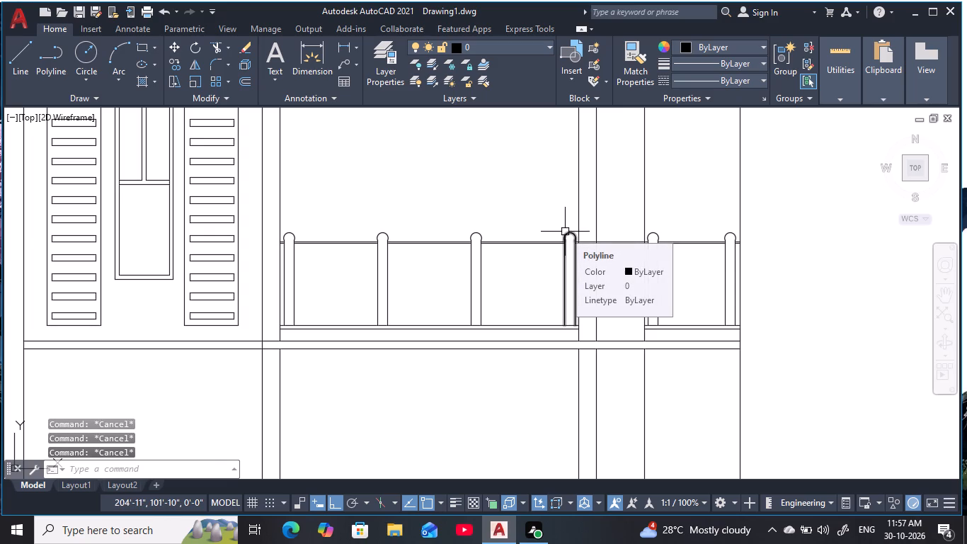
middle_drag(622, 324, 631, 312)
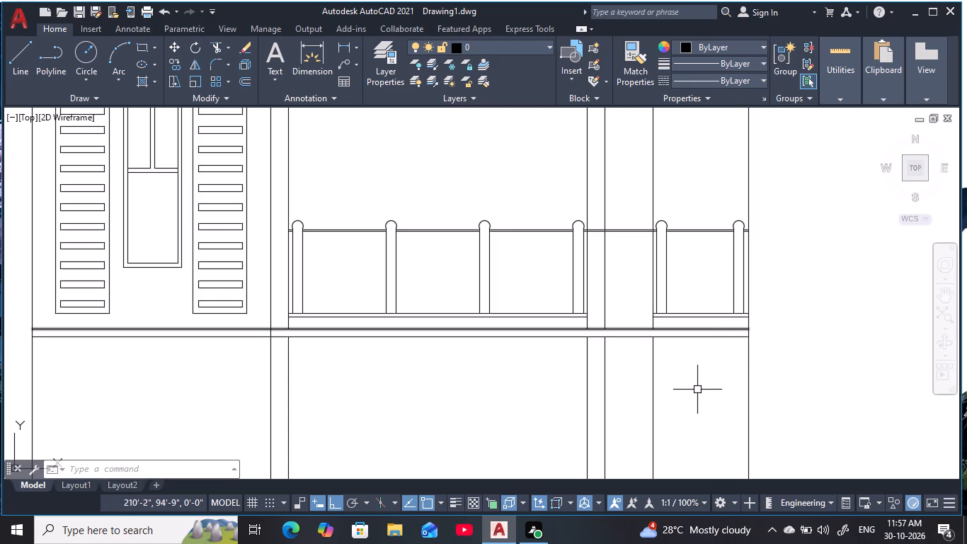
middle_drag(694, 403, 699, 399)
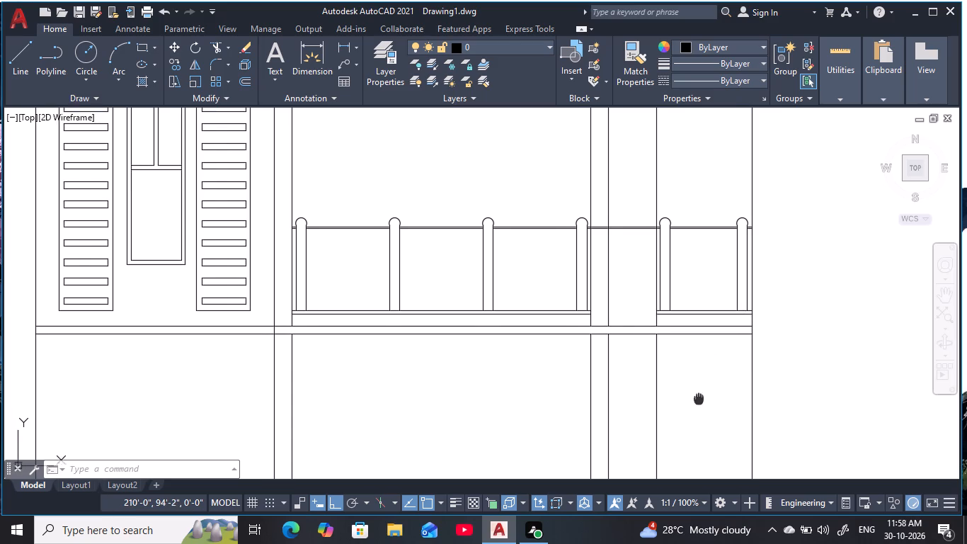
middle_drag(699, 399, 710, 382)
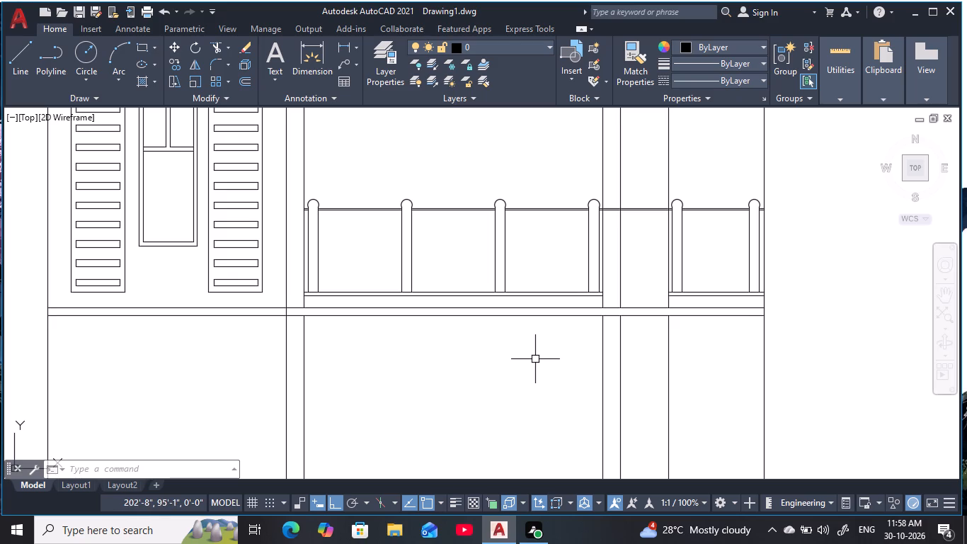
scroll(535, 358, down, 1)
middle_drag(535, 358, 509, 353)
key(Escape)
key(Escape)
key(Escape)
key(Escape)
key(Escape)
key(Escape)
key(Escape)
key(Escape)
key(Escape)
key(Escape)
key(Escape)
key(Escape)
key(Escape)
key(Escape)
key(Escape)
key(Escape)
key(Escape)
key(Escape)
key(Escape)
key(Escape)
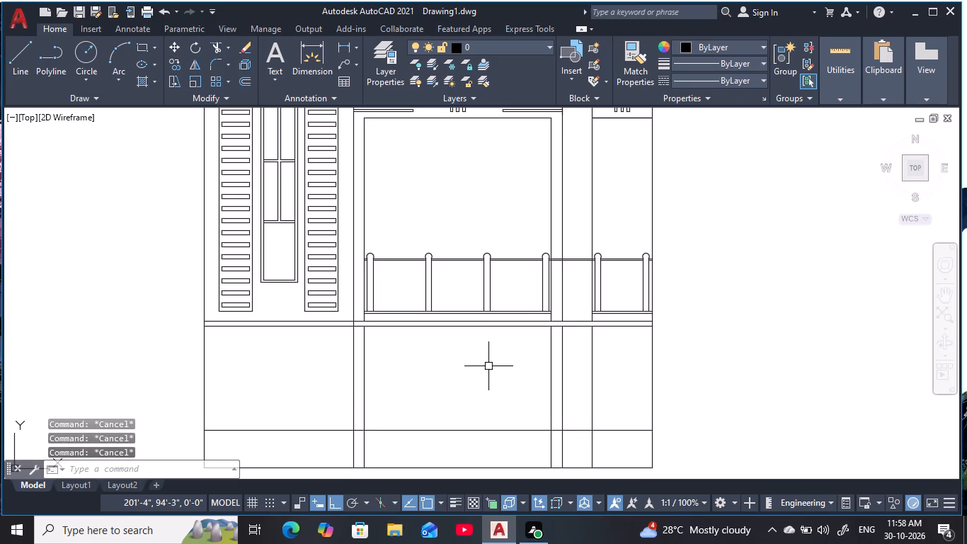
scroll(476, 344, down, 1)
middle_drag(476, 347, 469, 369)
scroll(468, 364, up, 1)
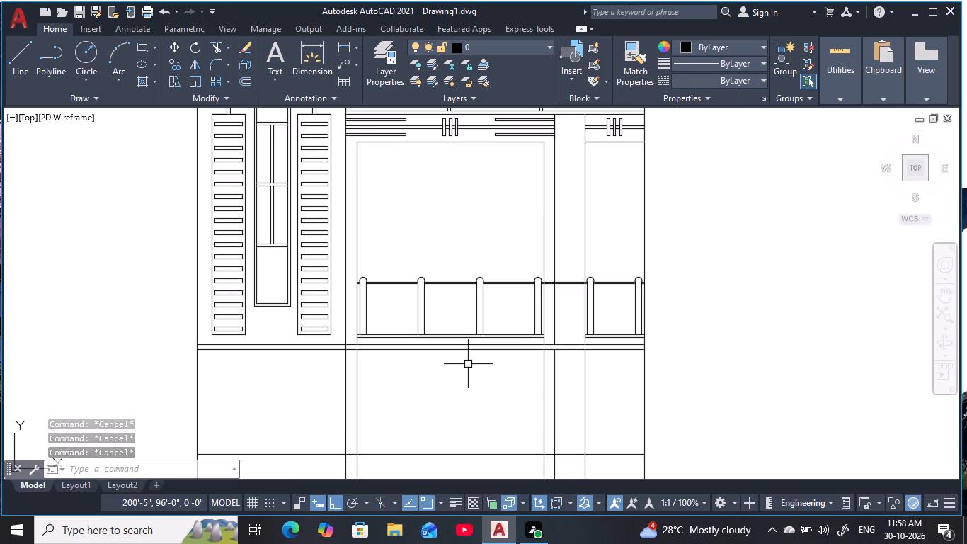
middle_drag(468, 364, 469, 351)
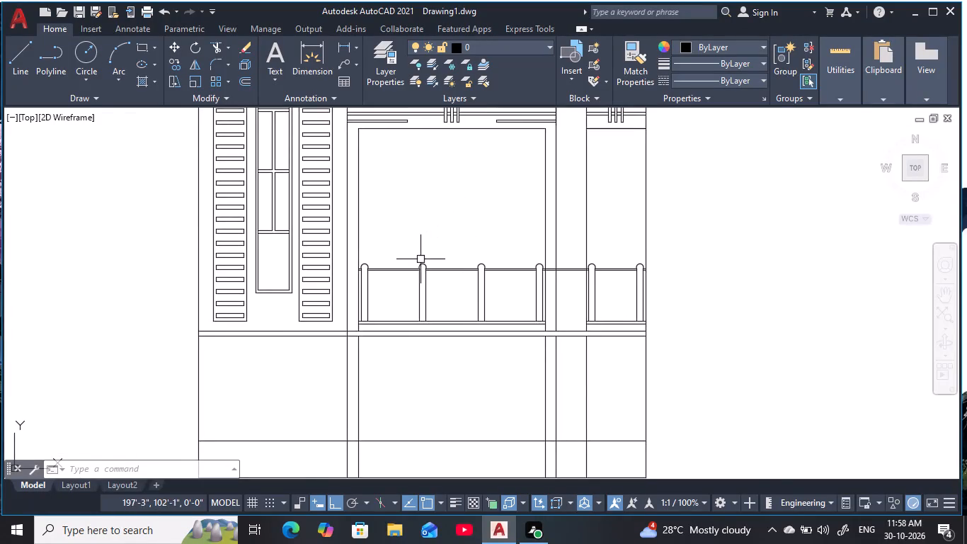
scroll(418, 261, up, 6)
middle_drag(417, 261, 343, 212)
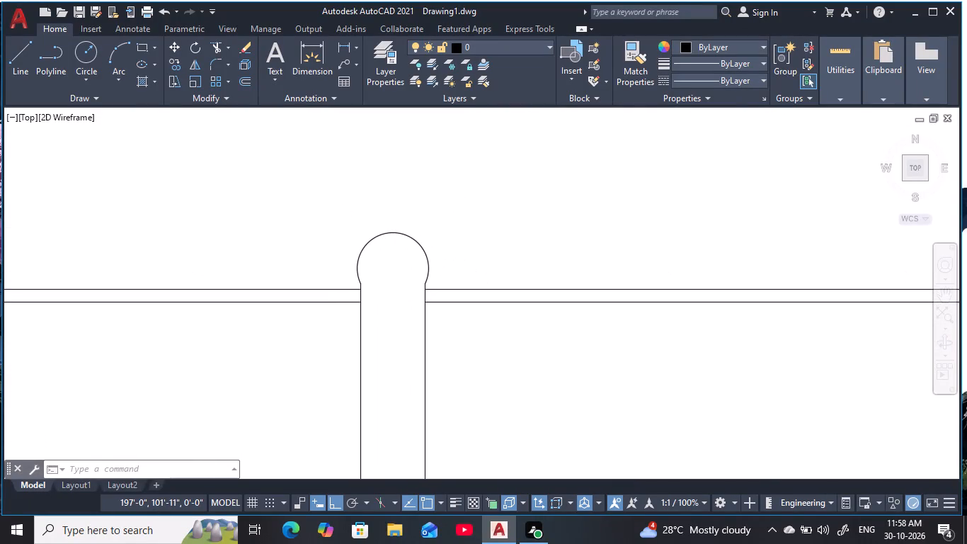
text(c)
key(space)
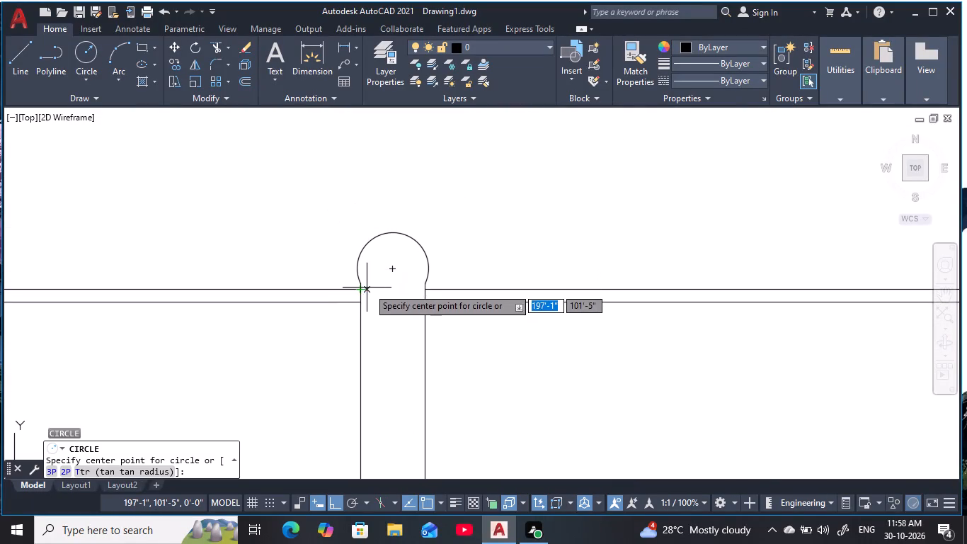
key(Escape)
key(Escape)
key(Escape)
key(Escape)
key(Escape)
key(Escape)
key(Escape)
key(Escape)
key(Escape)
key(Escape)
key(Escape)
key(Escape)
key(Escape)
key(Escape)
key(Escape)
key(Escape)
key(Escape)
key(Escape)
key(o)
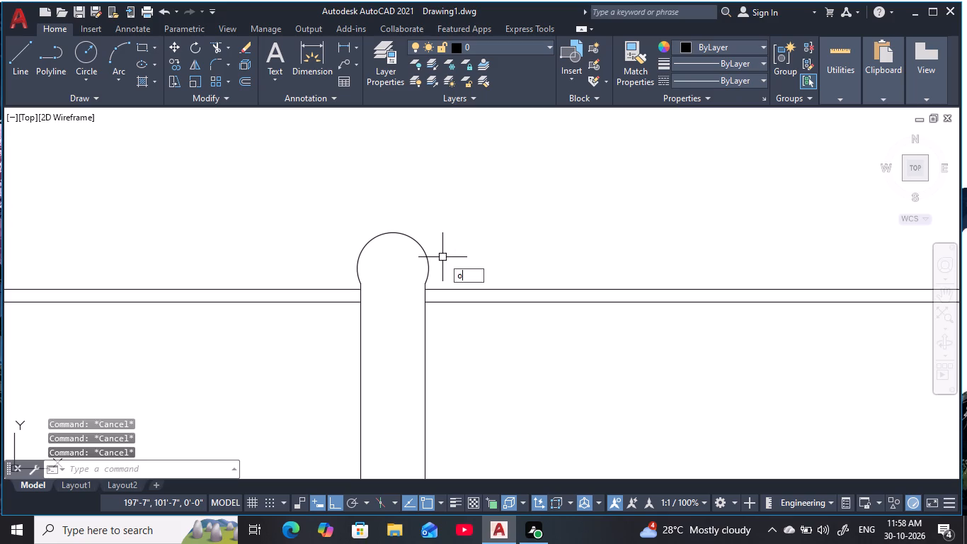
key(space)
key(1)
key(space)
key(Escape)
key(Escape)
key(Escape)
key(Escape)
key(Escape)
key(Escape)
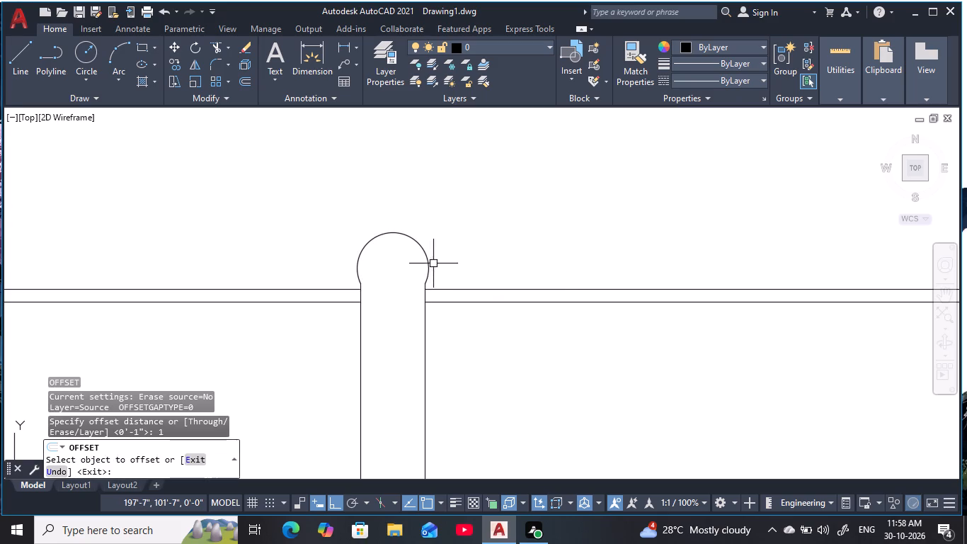
Explode the round-topped polyline of the second railing post in the main bay.
click(433, 266)
click(408, 261)
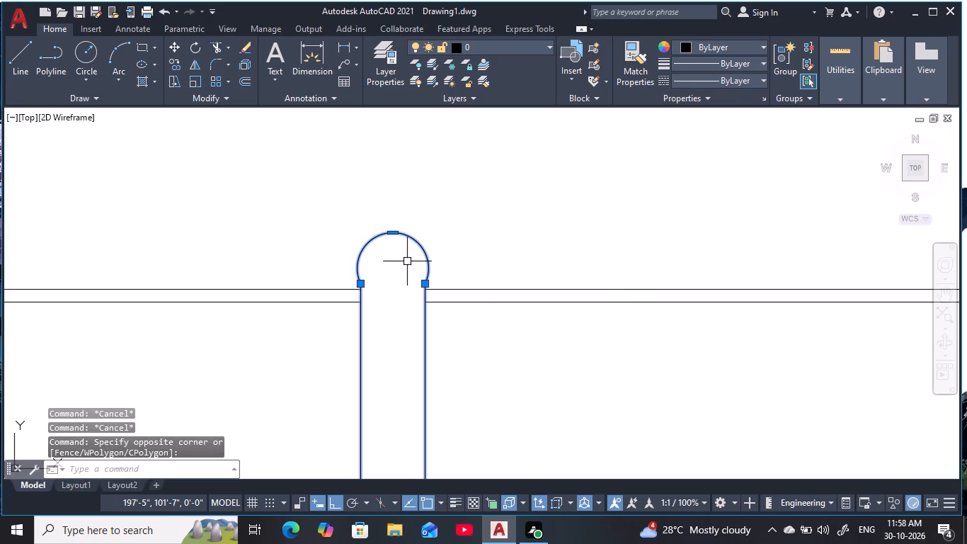
text(x)
key(space)
key(Escape)
key(Escape)
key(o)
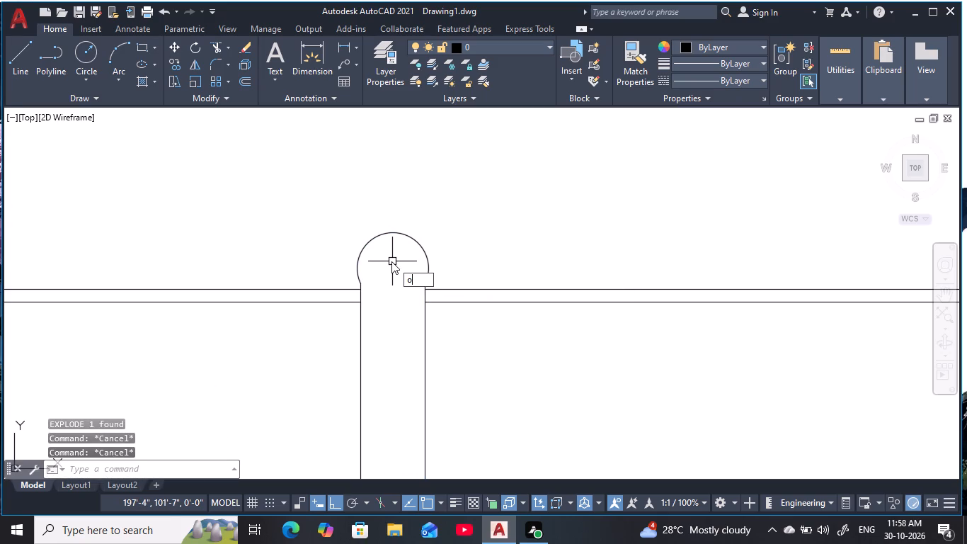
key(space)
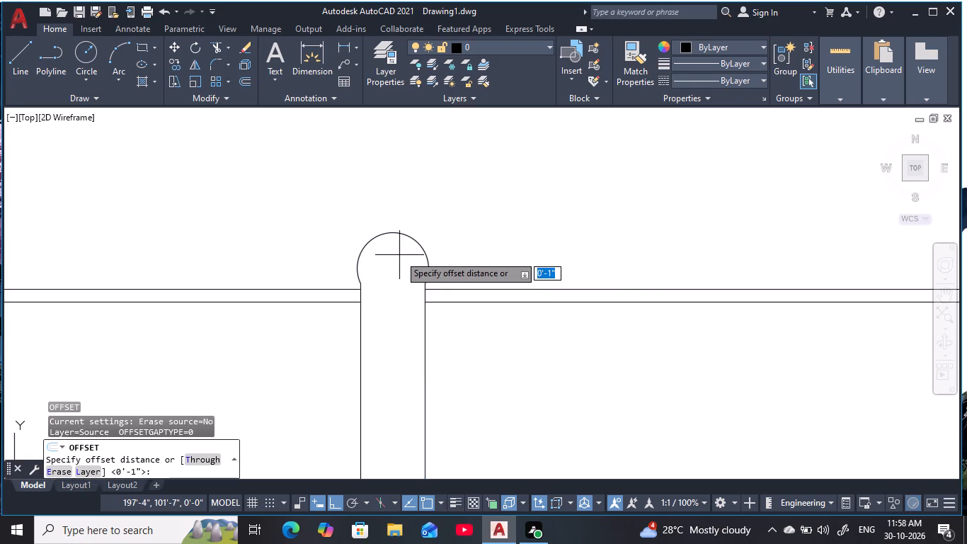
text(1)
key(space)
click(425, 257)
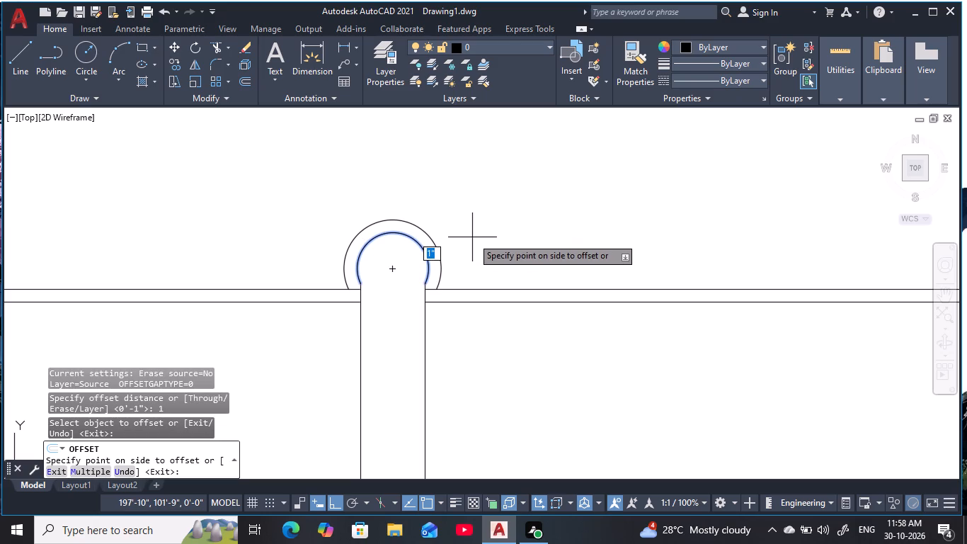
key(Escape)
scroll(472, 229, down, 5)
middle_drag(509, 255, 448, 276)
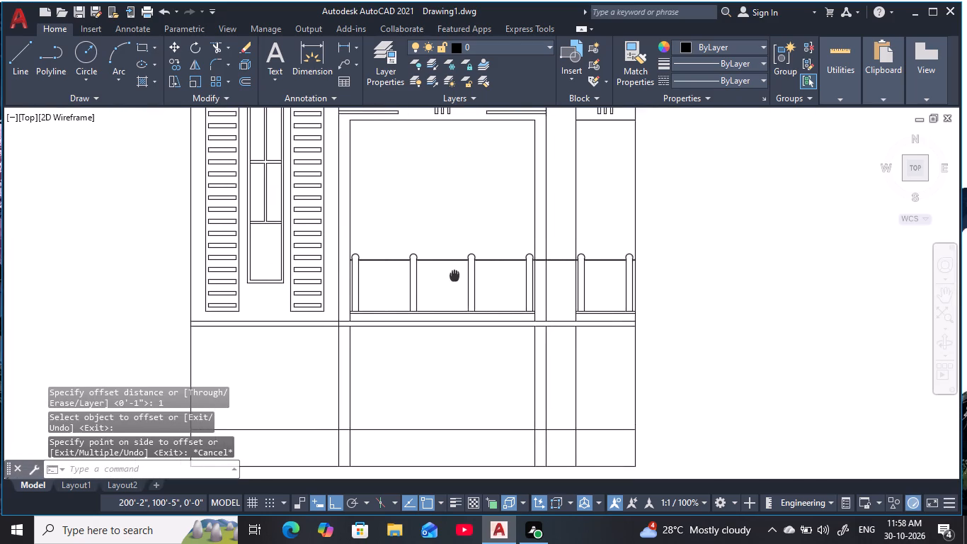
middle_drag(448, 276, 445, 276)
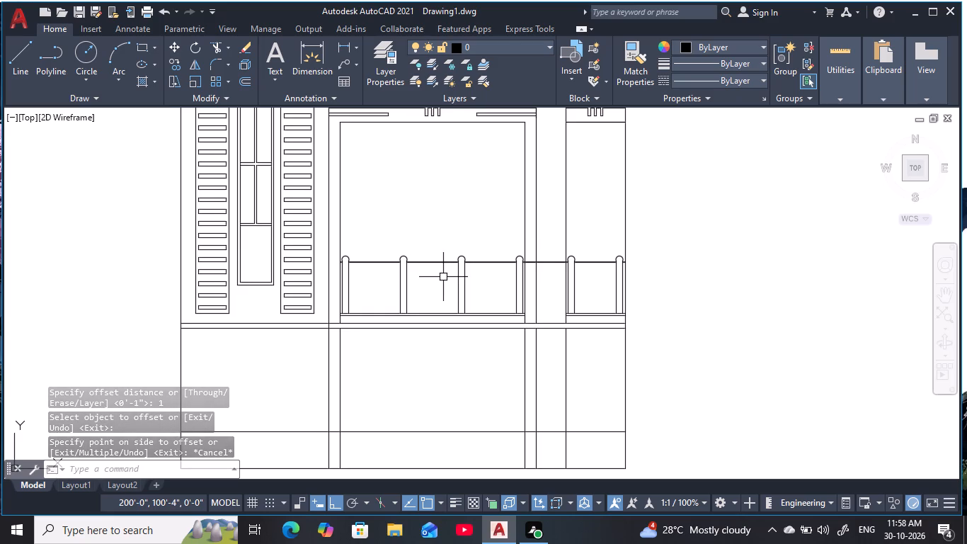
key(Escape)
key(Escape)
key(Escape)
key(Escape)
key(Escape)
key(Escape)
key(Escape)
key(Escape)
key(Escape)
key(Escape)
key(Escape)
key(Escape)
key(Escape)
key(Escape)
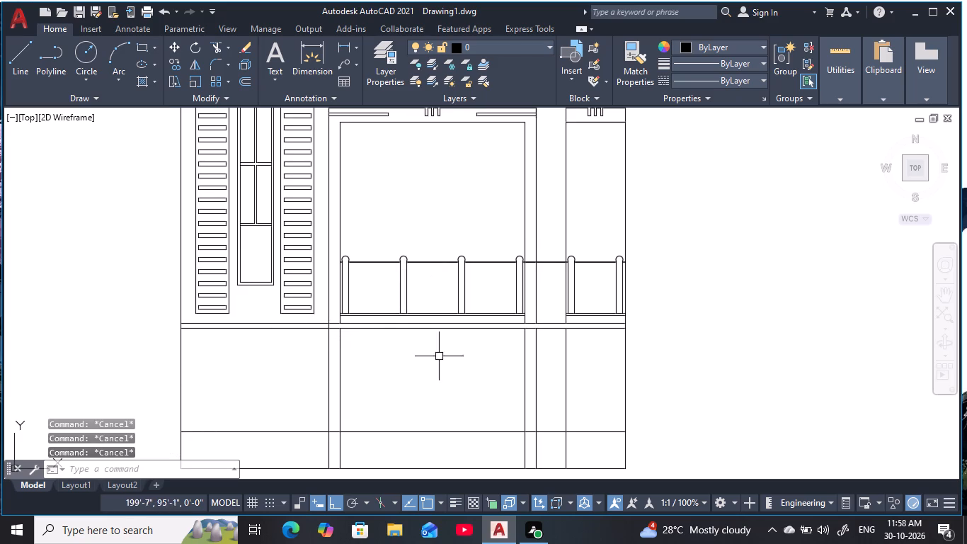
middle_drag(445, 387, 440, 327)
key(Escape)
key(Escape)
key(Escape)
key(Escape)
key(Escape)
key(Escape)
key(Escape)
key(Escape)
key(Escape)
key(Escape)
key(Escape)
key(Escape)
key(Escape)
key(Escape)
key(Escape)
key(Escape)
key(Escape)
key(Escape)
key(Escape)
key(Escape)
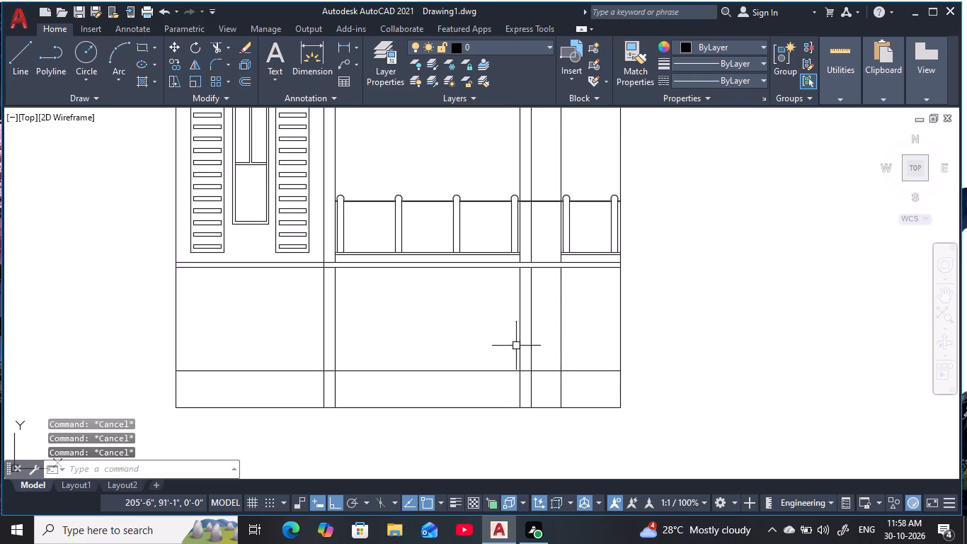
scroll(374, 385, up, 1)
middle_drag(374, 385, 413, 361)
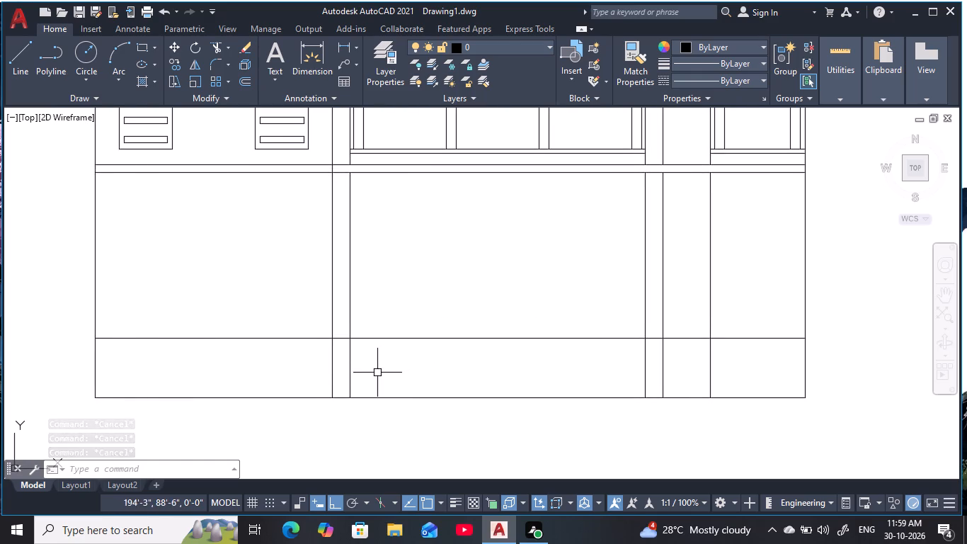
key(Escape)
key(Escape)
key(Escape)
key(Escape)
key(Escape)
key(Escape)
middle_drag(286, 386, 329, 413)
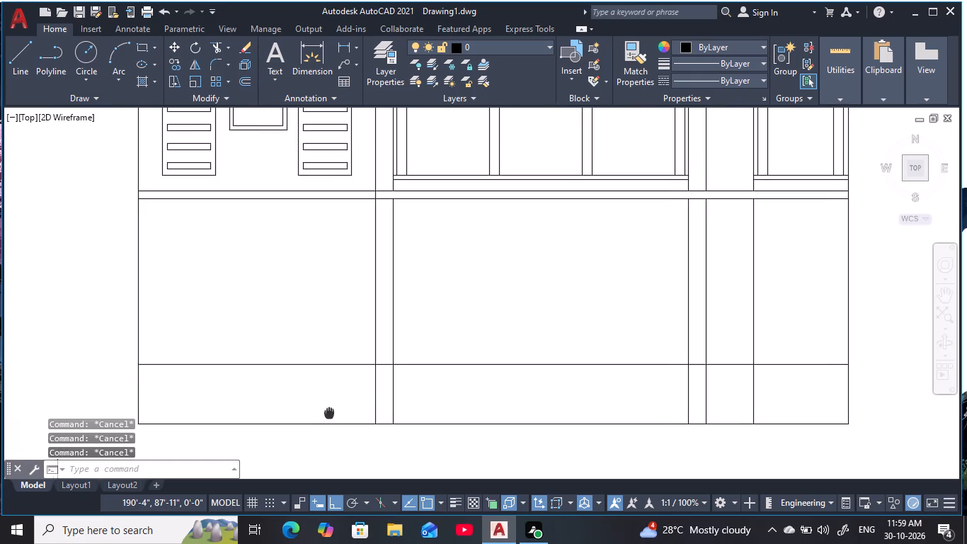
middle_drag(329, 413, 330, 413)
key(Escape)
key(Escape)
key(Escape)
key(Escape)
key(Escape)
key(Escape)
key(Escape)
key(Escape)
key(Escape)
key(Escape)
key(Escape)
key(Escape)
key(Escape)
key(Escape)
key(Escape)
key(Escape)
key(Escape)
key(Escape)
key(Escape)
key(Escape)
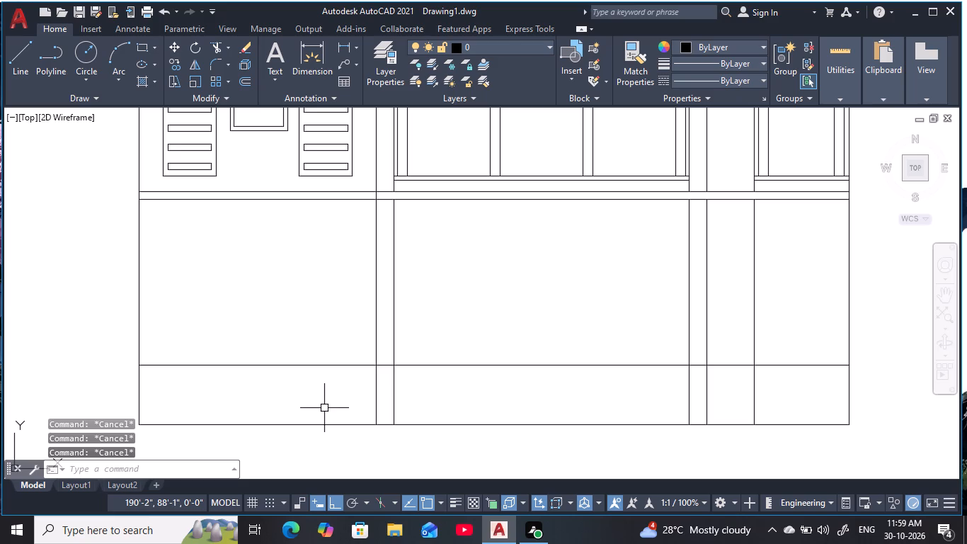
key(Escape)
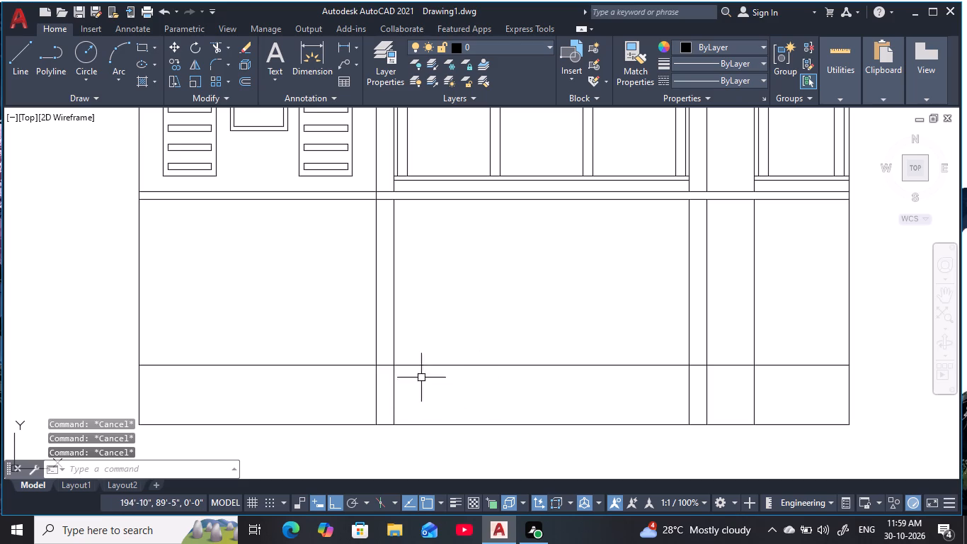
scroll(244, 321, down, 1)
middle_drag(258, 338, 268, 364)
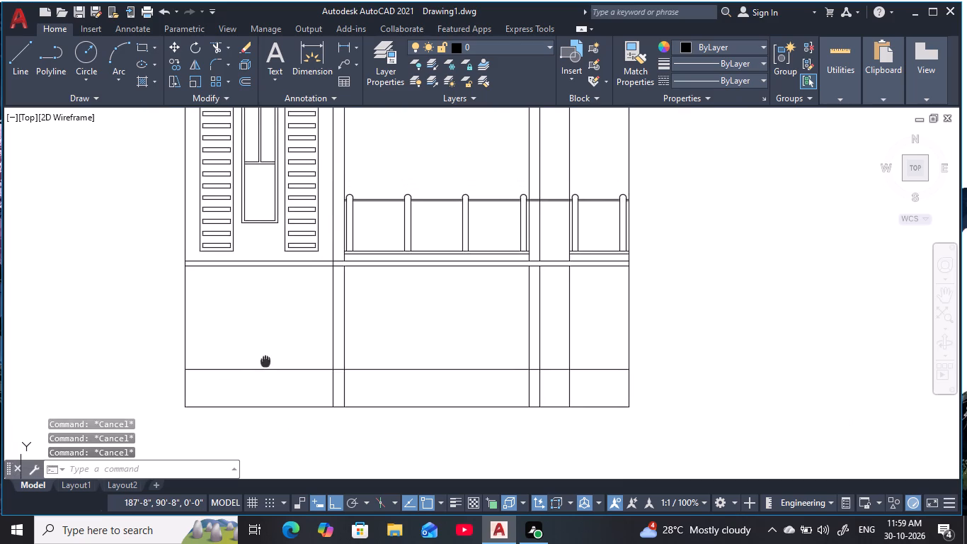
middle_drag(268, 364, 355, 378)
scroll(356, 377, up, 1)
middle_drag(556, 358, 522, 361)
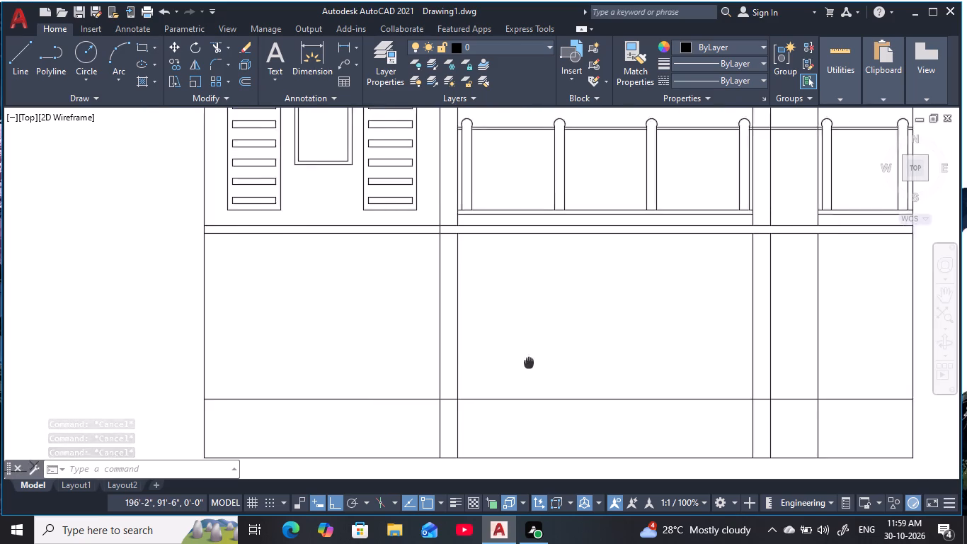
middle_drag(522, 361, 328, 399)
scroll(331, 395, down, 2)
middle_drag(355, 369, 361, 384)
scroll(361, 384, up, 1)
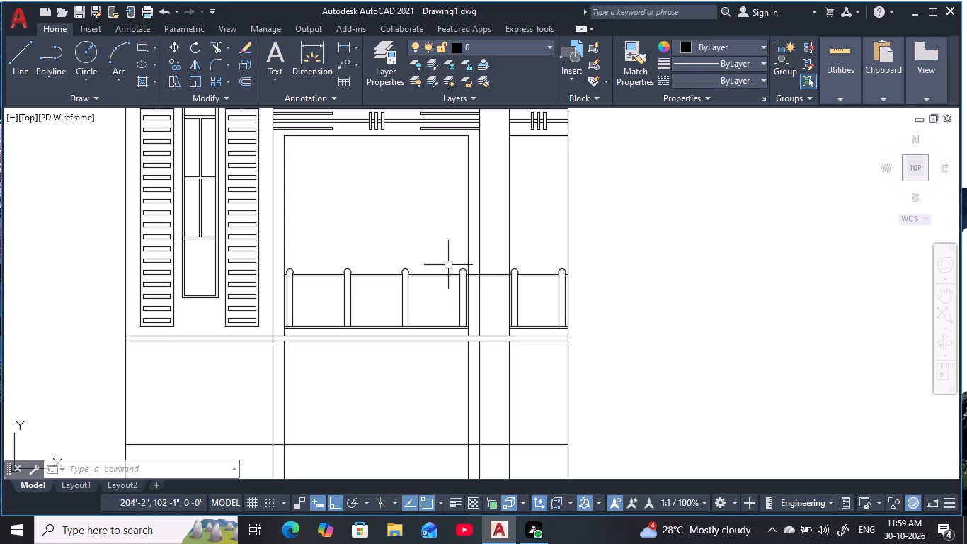
Trim the double top rail lines crossing the second column and the gap between that column and the short bay.
key(Escape)
text(tr)
key(space)
scroll(489, 282, up, 3)
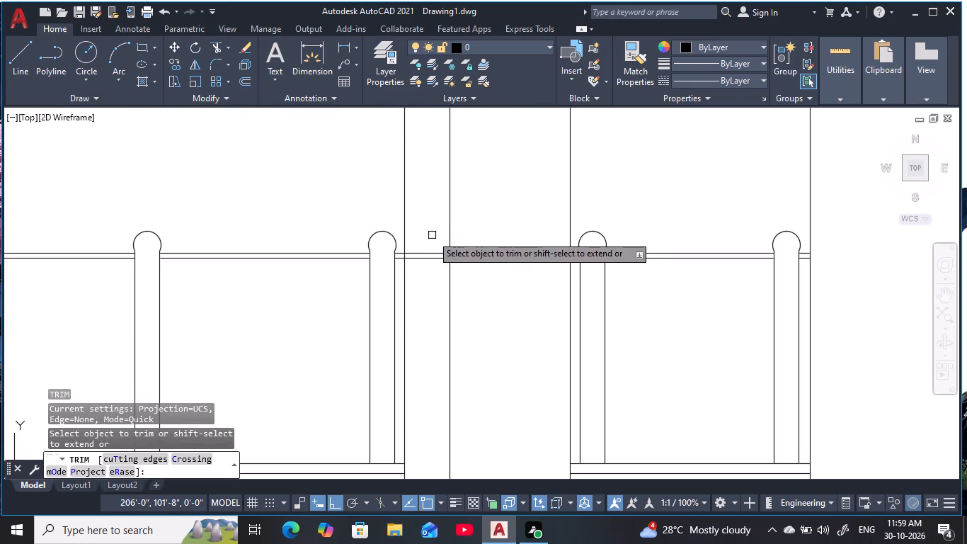
click(431, 235)
click(430, 302)
click(503, 278)
click(492, 222)
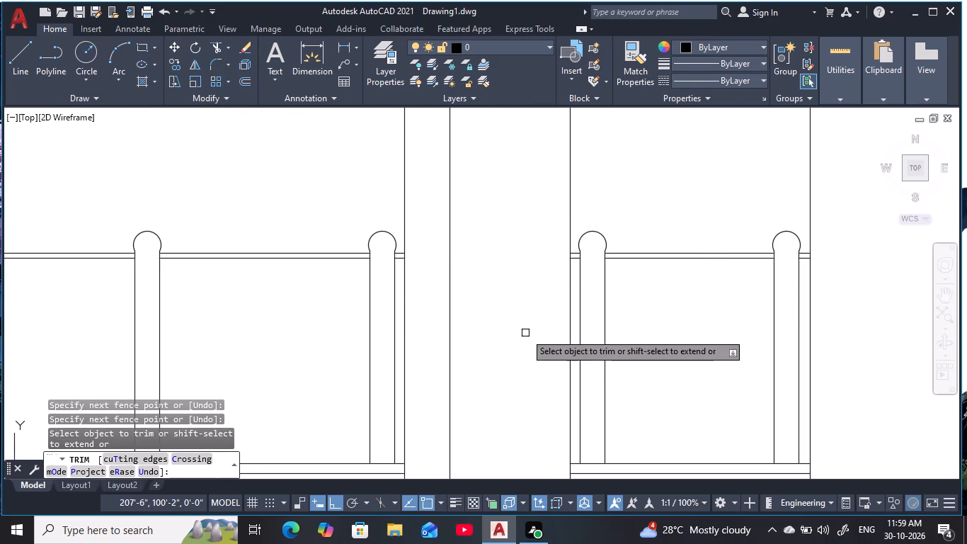
scroll(522, 353, down, 2)
scroll(533, 333, up, 3)
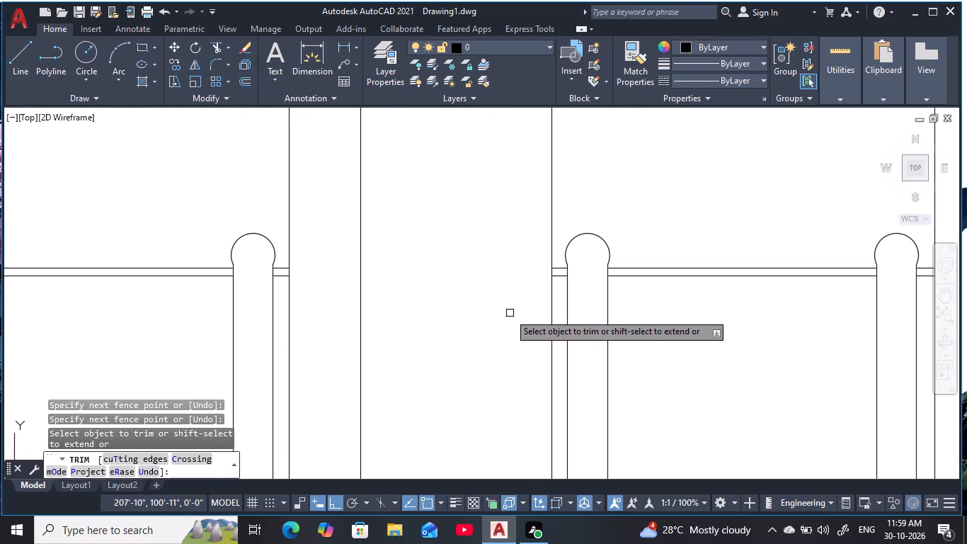
scroll(498, 322, down, 3)
middle_drag(500, 320, 520, 237)
key(Escape)
key(Escape)
key(Escape)
key(Escape)
key(Escape)
key(Escape)
key(Escape)
key(Escape)
key(Escape)
key(Escape)
key(Escape)
key(Escape)
key(Escape)
key(Escape)
key(Escape)
key(Escape)
key(Escape)
key(Escape)
key(Escape)
key(Escape)
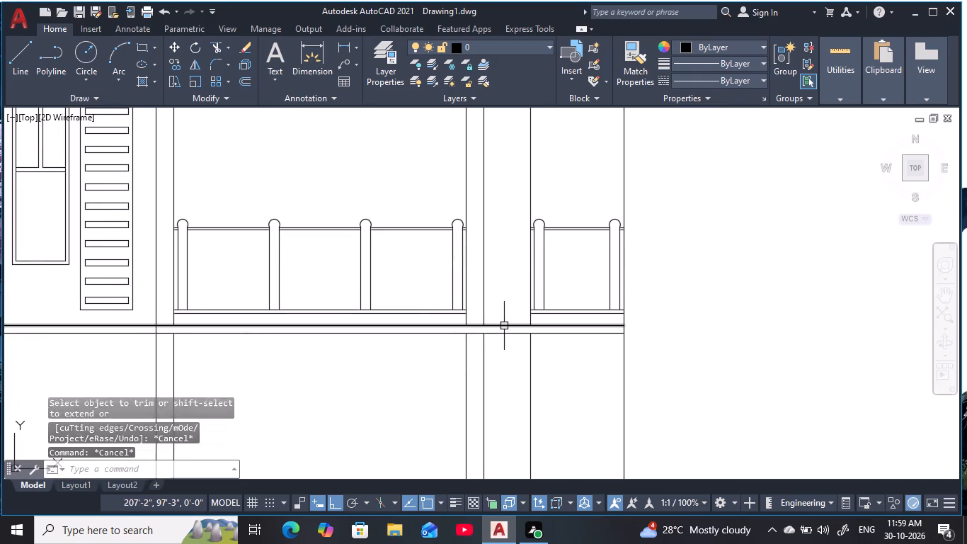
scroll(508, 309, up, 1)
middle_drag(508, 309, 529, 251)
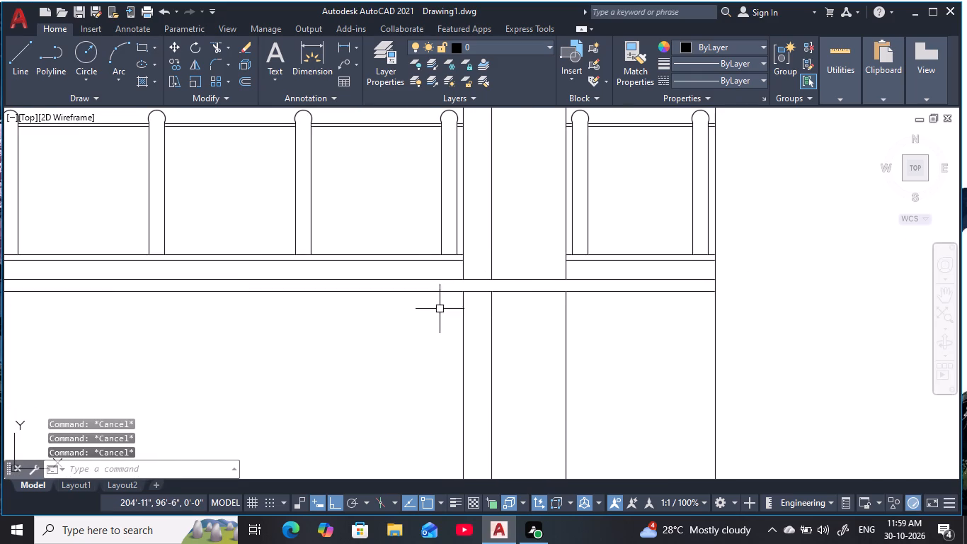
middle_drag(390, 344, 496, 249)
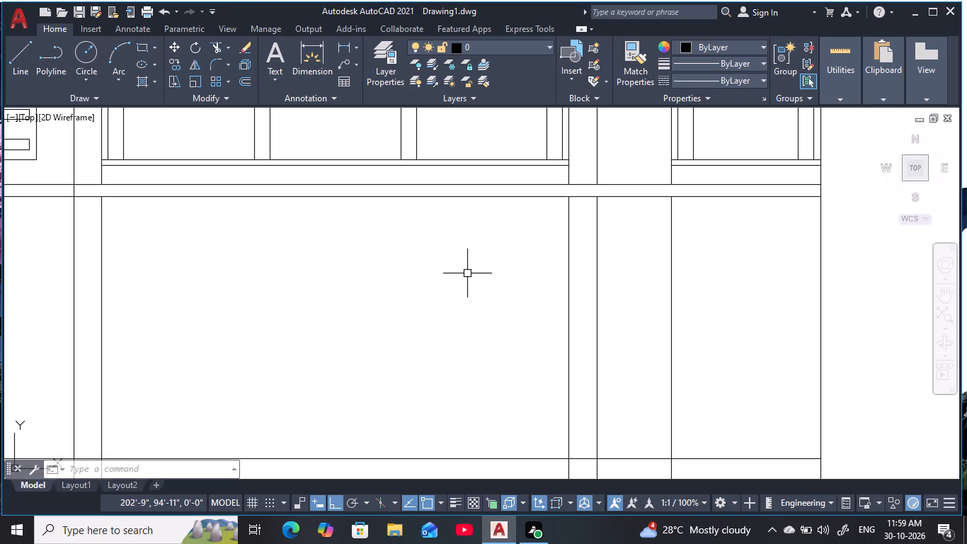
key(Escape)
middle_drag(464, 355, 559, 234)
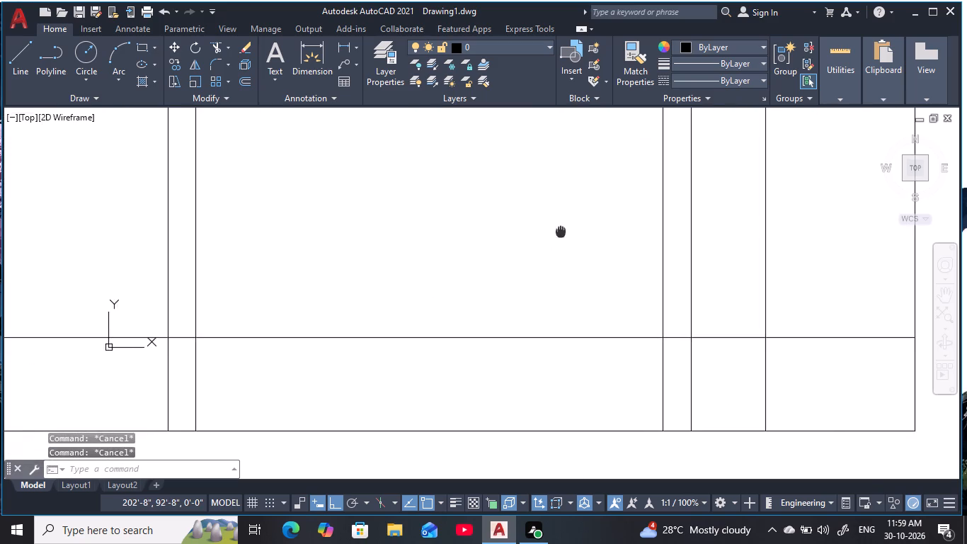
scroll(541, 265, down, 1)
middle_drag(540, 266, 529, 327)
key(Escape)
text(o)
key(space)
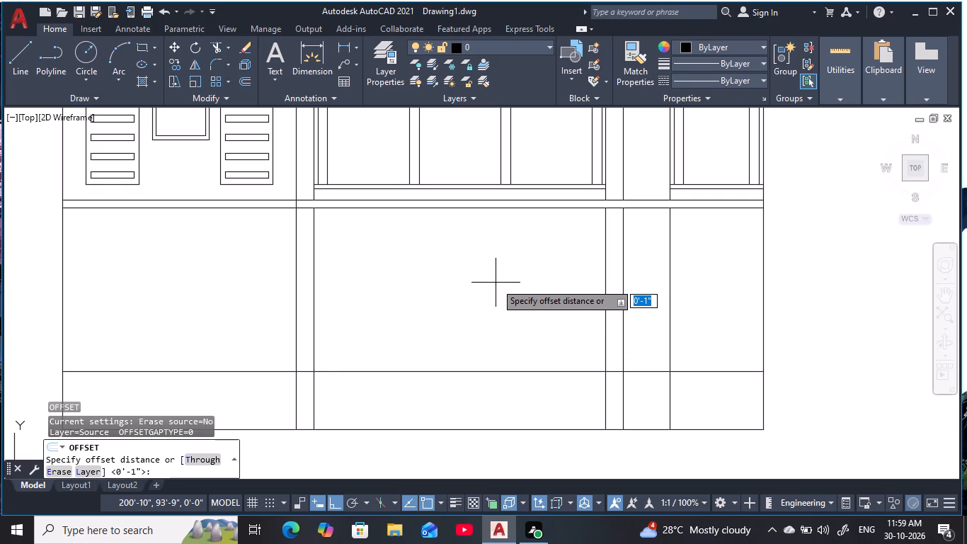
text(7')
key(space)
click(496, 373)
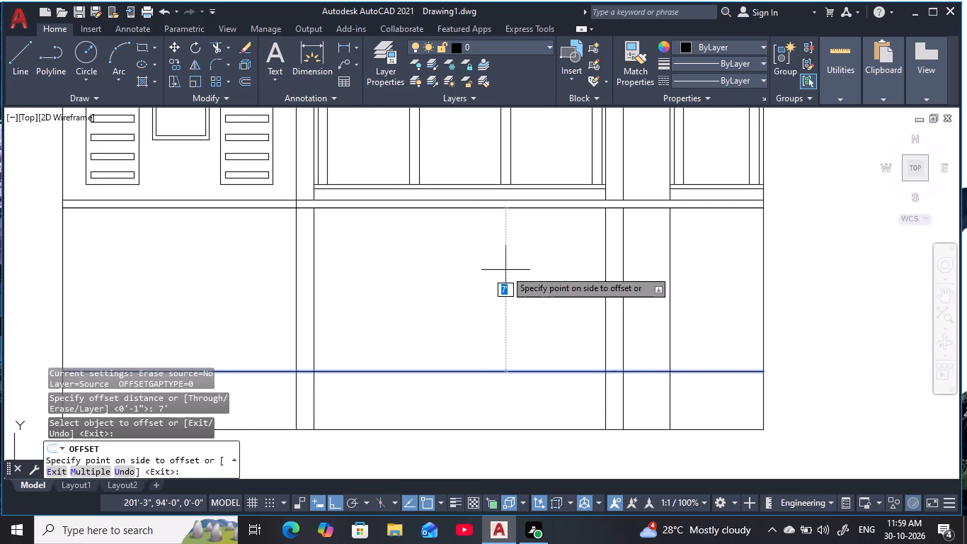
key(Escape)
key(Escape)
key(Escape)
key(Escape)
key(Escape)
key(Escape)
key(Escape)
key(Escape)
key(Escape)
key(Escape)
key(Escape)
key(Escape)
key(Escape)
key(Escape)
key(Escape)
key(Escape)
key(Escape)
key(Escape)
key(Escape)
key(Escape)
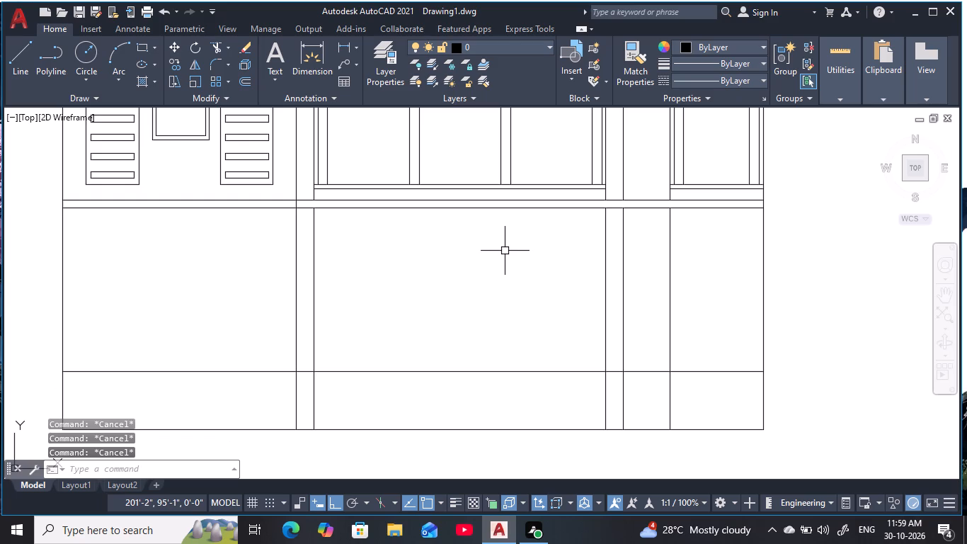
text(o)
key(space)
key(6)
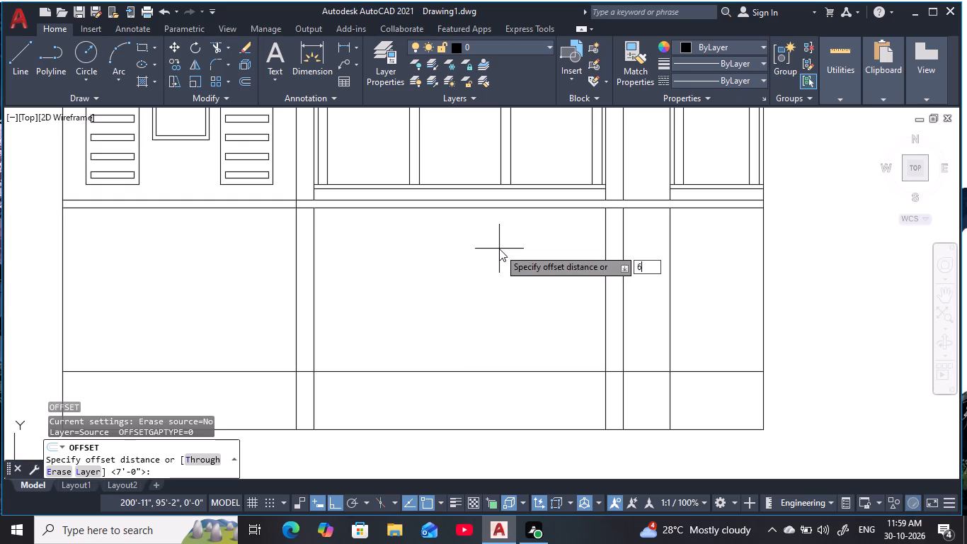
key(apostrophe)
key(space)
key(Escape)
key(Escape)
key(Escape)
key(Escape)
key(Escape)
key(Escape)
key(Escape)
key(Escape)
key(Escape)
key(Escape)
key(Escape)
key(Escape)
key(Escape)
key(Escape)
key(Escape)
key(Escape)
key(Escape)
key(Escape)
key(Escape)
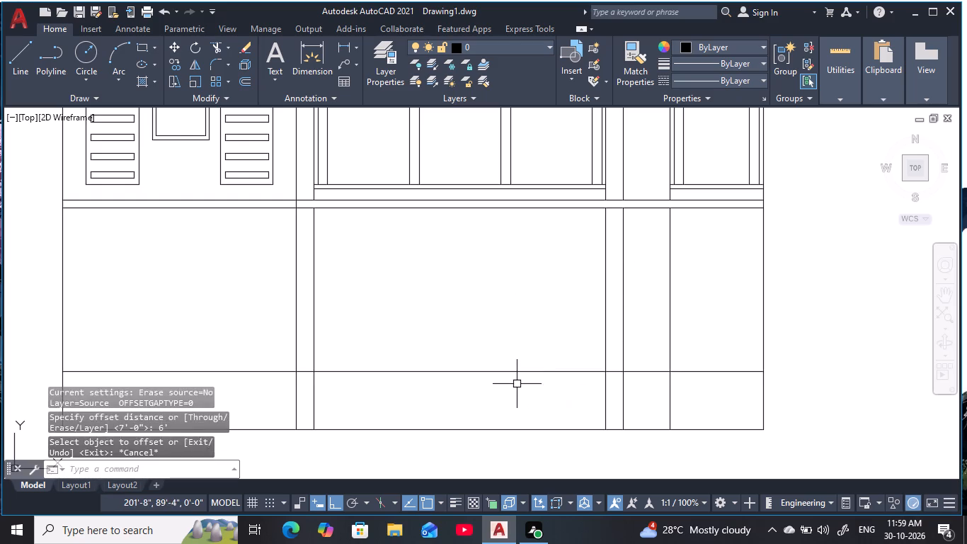
Offset the elevation's bottom base line 7' upward into the ground-floor area below the balcony ledge.
key(o)
key(space)
key(7)
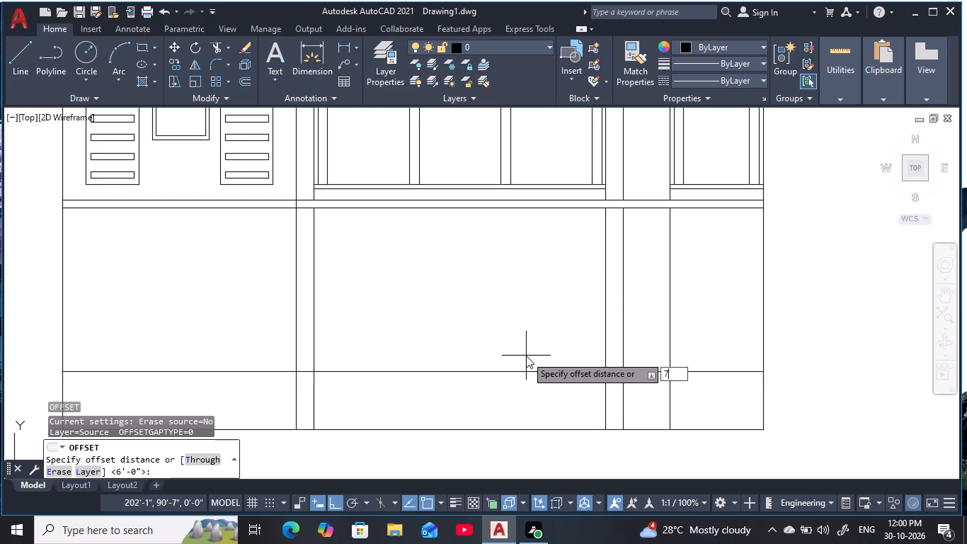
key(apostrophe)
key(space)
click(515, 429)
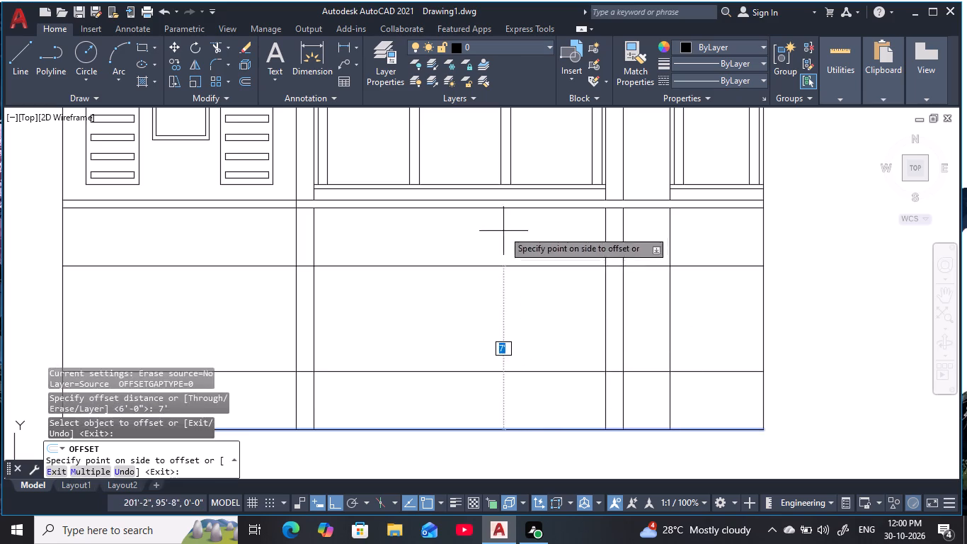
click(503, 230)
key(Escape)
key(Escape)
key(Escape)
key(Escape)
key(Escape)
key(Escape)
key(Escape)
key(Escape)
key(Escape)
key(Escape)
key(Escape)
key(Escape)
key(Escape)
key(Escape)
key(Escape)
key(Escape)
key(Escape)
key(Escape)
key(Escape)
key(Escape)
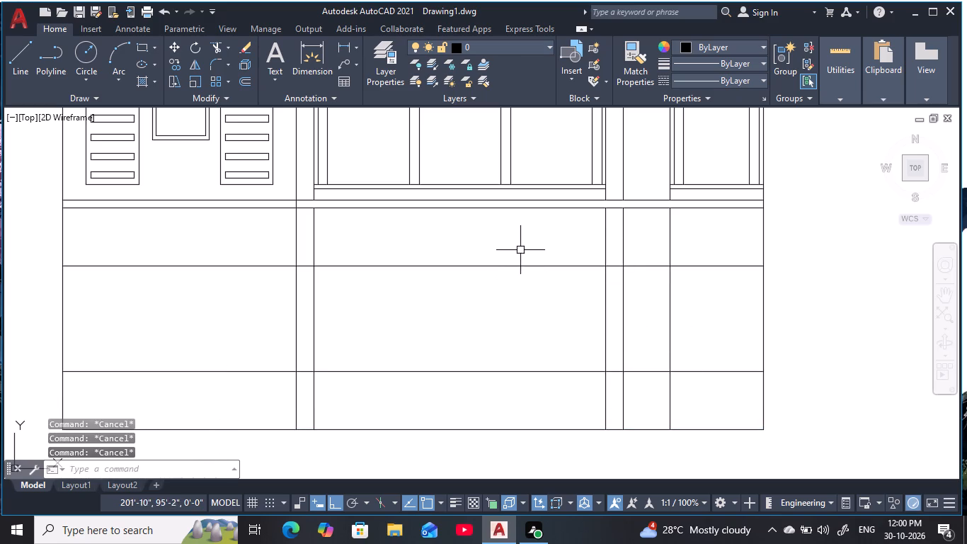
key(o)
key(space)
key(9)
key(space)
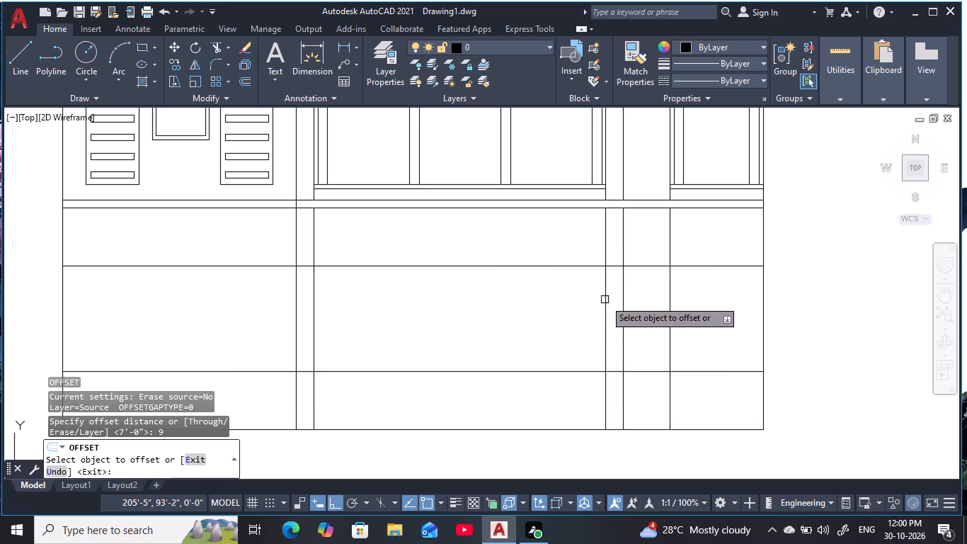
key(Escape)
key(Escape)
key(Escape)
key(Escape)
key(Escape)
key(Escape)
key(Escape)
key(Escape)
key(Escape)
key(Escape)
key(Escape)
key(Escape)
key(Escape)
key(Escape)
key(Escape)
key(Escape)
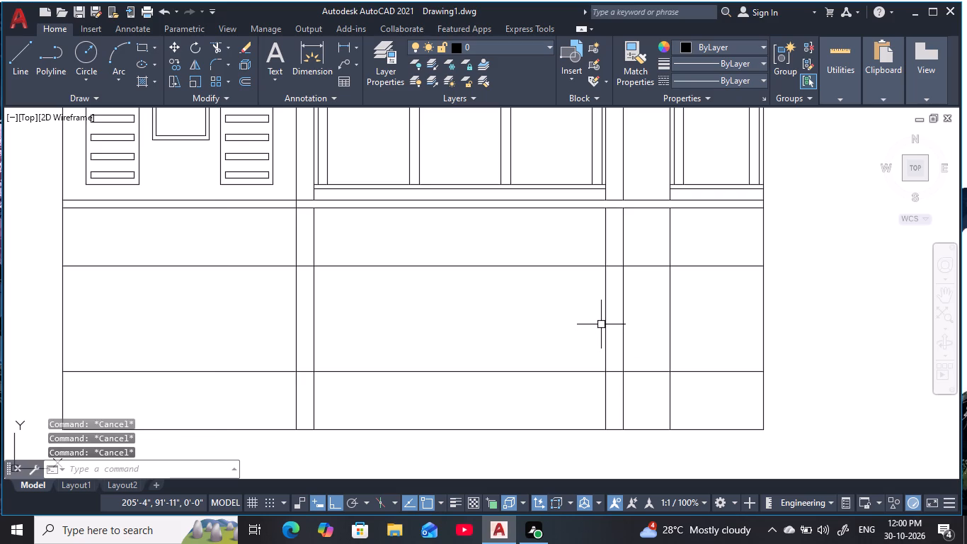
Offset the facing edges of the two columns 1' inward into the main ground-floor bay.
text(o 1')
key(space)
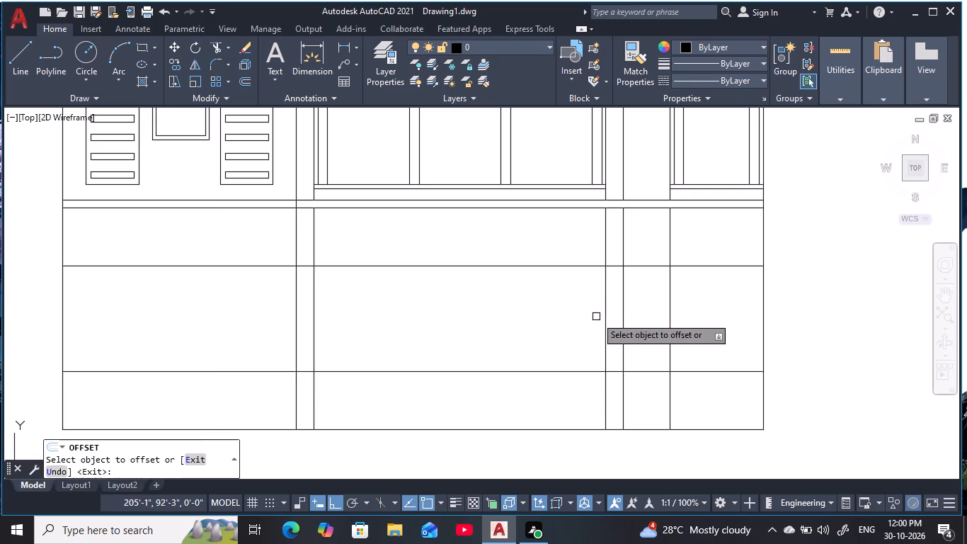
click(604, 329)
click(529, 324)
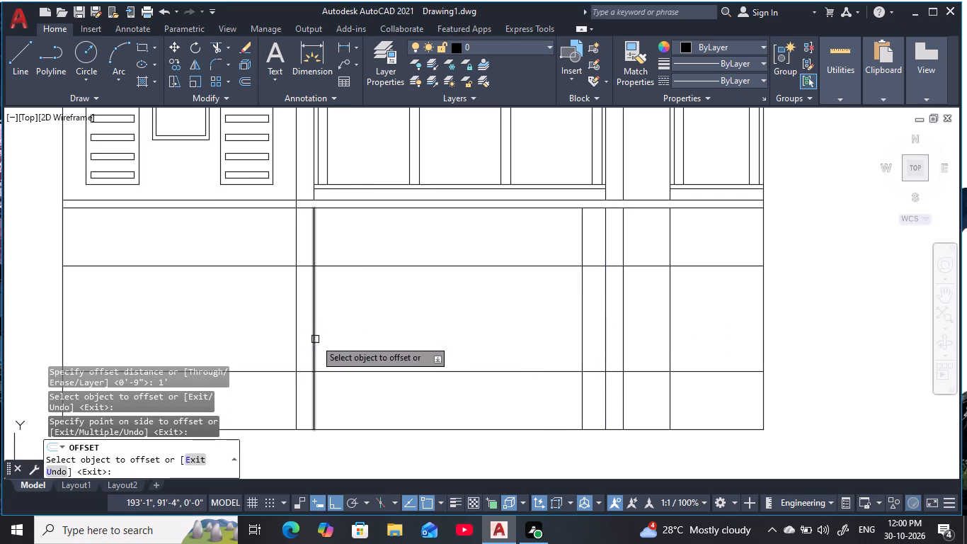
click(314, 339)
click(432, 329)
key(Escape)
key(Escape)
key(Escape)
key(Escape)
key(Escape)
key(Escape)
key(Escape)
key(Escape)
key(Escape)
key(Escape)
key(Escape)
key(Escape)
key(Escape)
key(Escape)
key(Escape)
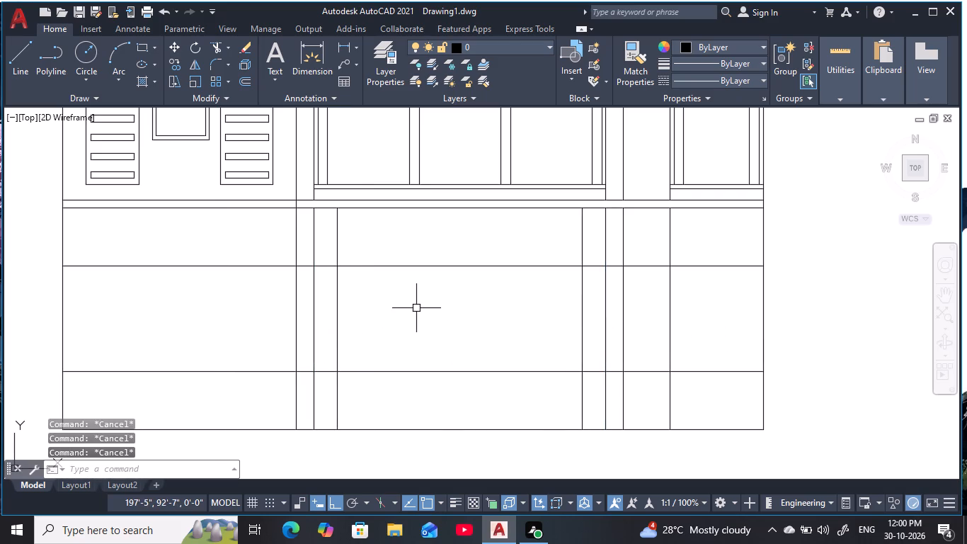
Trim both new vertical lines above the upper horizontal line in the main ground-floor bay.
key(t)
text(r)
key(space)
click(370, 247)
click(326, 246)
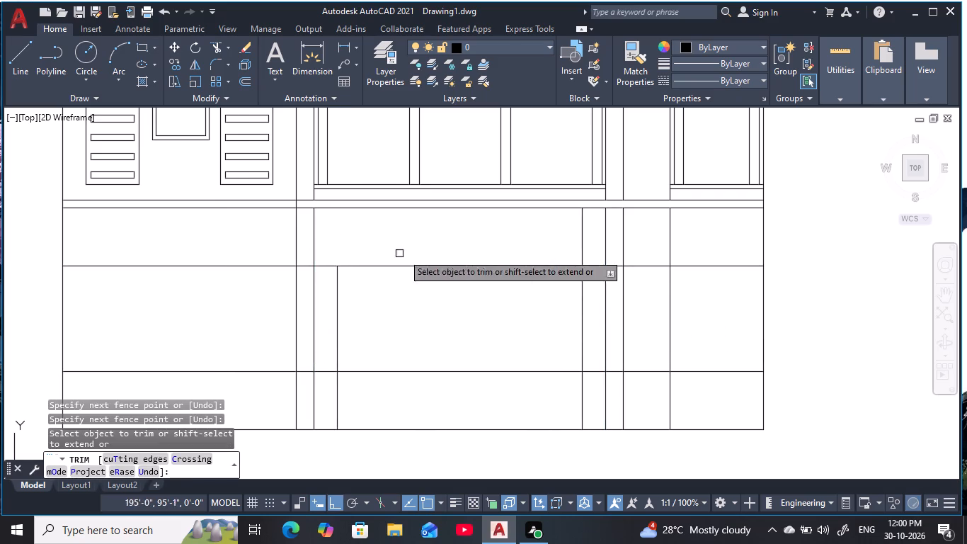
drag(597, 249, 590, 251)
click(577, 251)
Trim the upper ground-floor horizontal line so only the caps of the two narrow 1' piers are left.
click(498, 256)
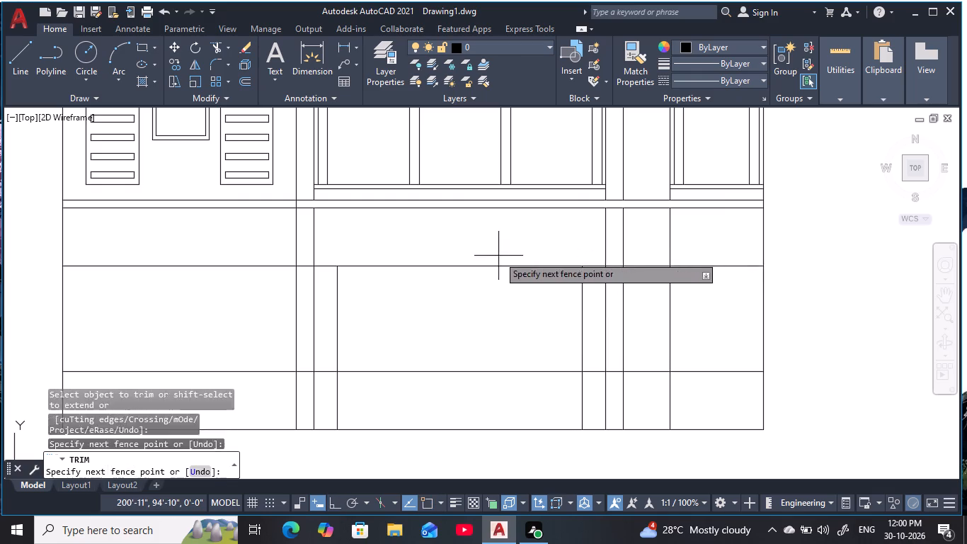
click(481, 286)
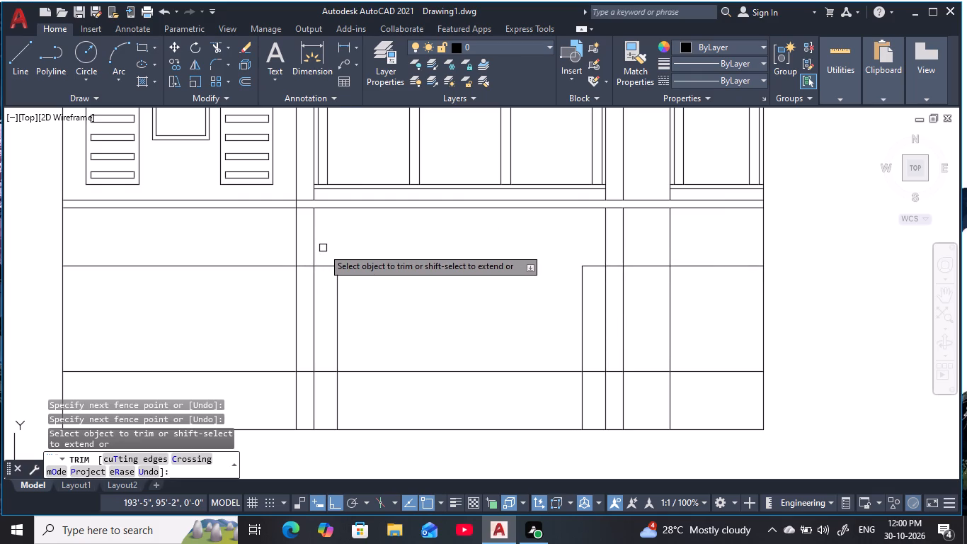
click(274, 266)
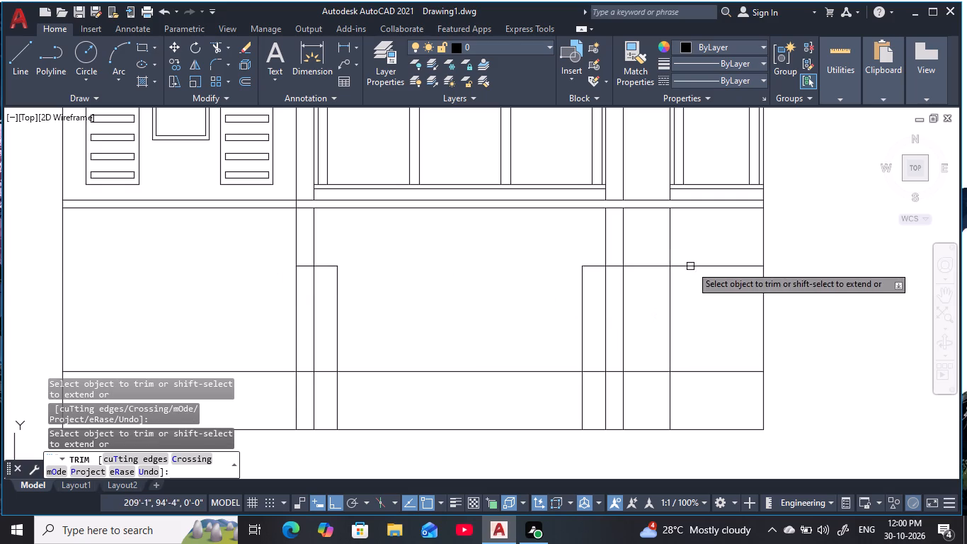
click(692, 266)
click(648, 266)
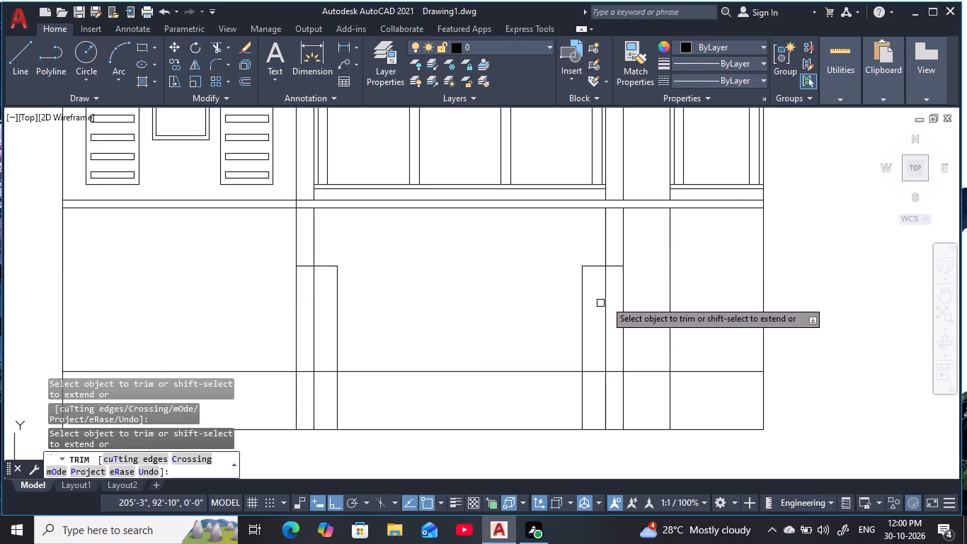
click(614, 268)
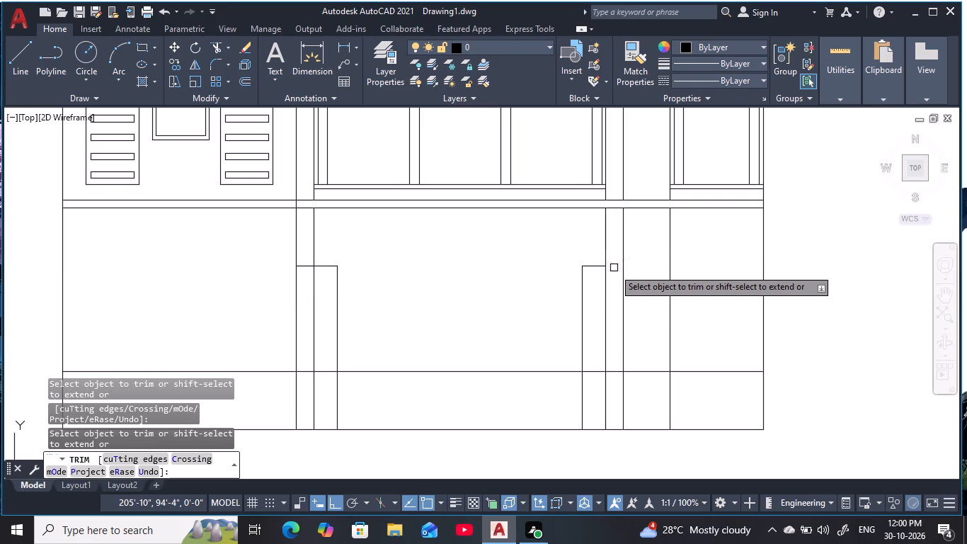
click(307, 268)
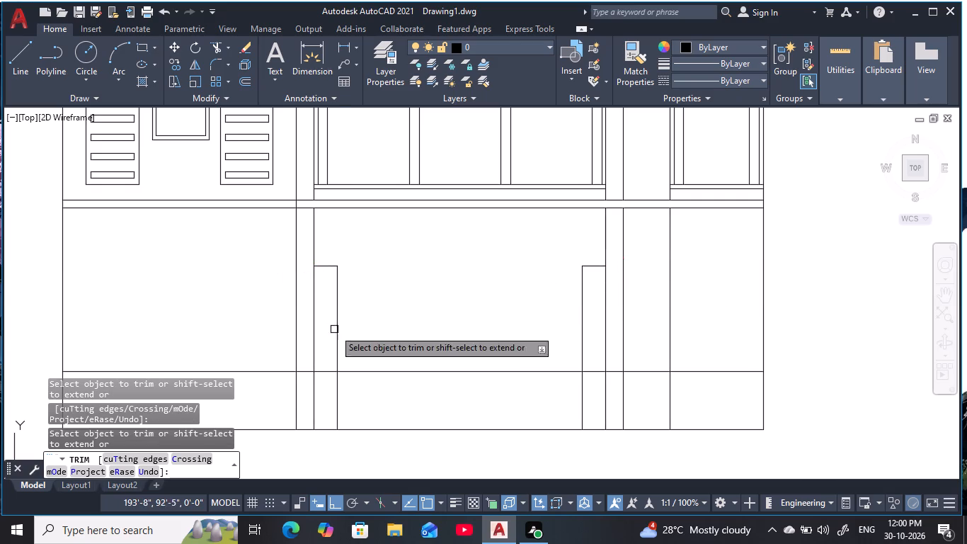
Trim the lower ground-floor horizontal line where it crosses the inside of the two 1' piers.
click(328, 370)
click(593, 373)
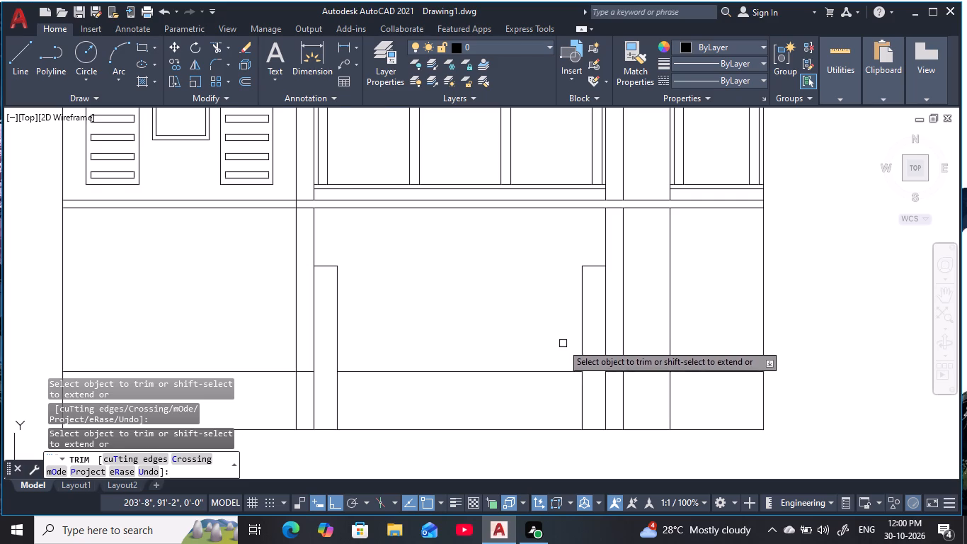
scroll(533, 338, down, 1)
middle_drag(486, 333, 471, 370)
scroll(486, 350, up, 1)
middle_drag(486, 349, 481, 339)
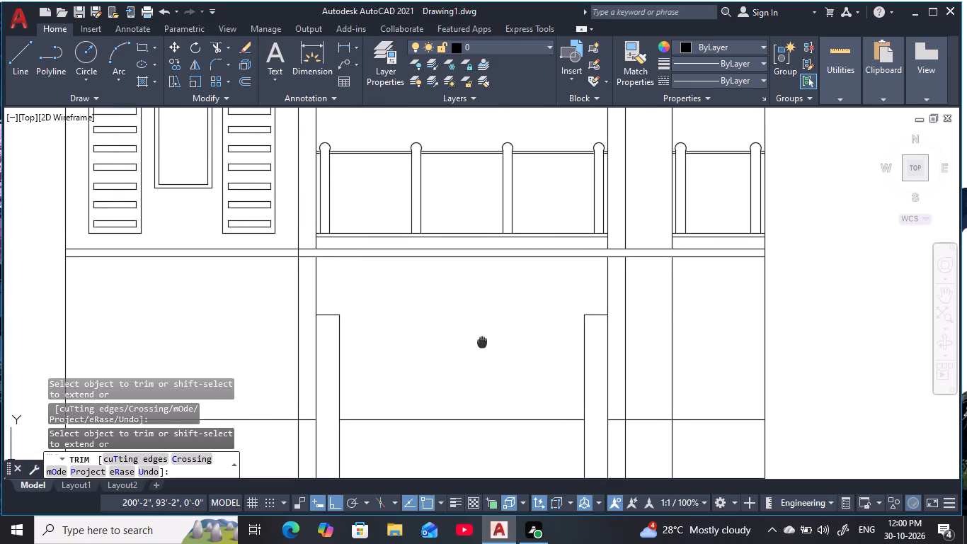
middle_drag(481, 339, 481, 328)
key(Escape)
key(Escape)
key(Escape)
key(Escape)
key(Escape)
key(Escape)
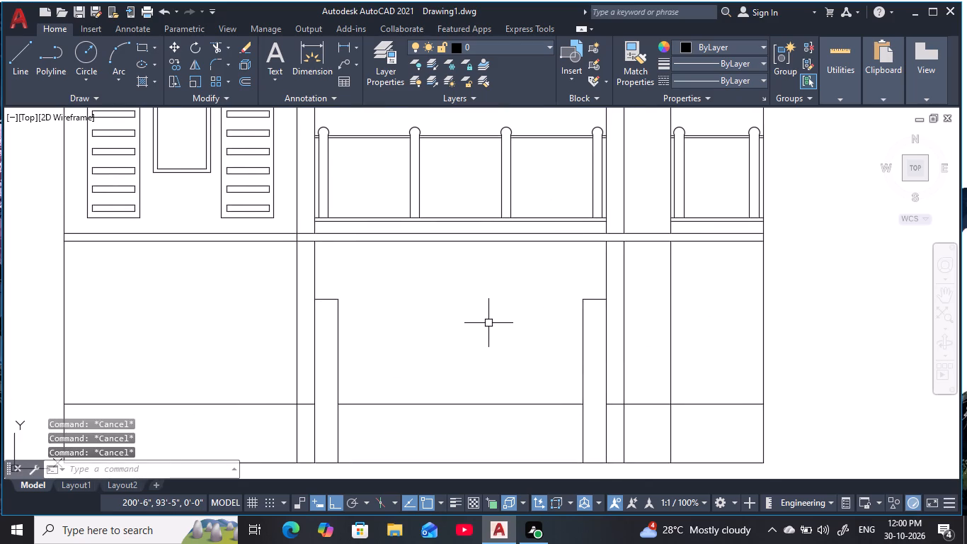
key(Escape)
key(Escape)
key(Escape)
key(Escape)
key(Escape)
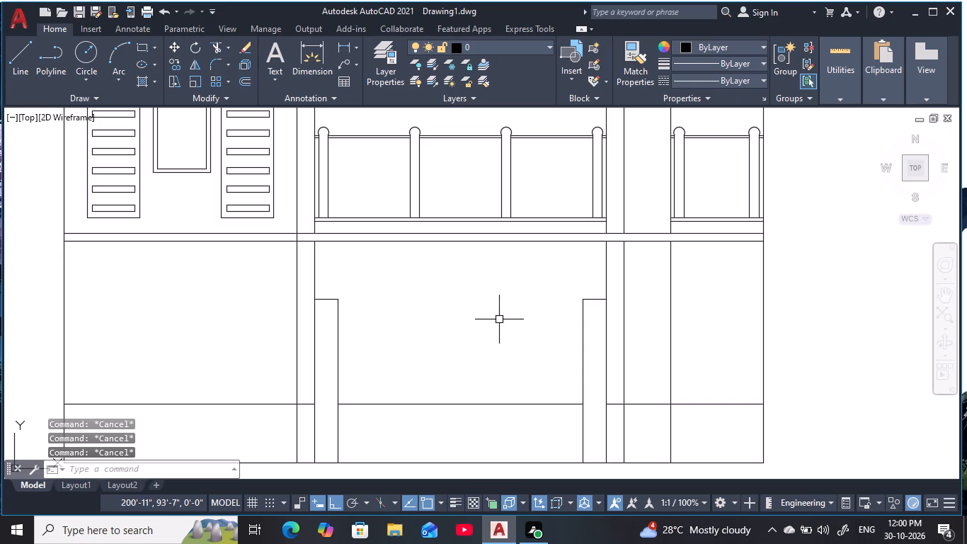
key(Escape)
key(Escape)
key(Escape)
Trim the lower ground-floor horizontal line spanning the opening between the two piers.
key(t)
text(r)
key(space)
click(488, 424)
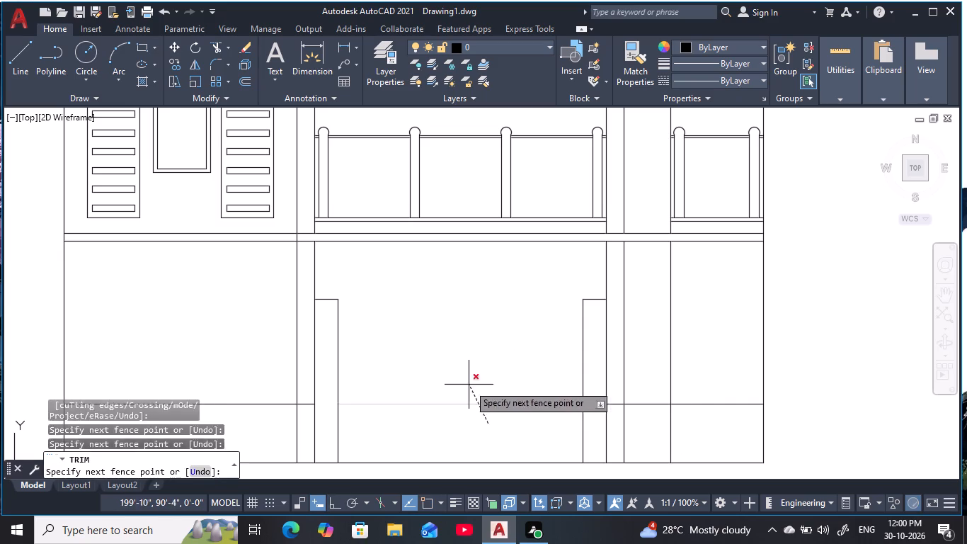
click(469, 385)
key(Escape)
key(Escape)
key(Escape)
key(Escape)
key(Escape)
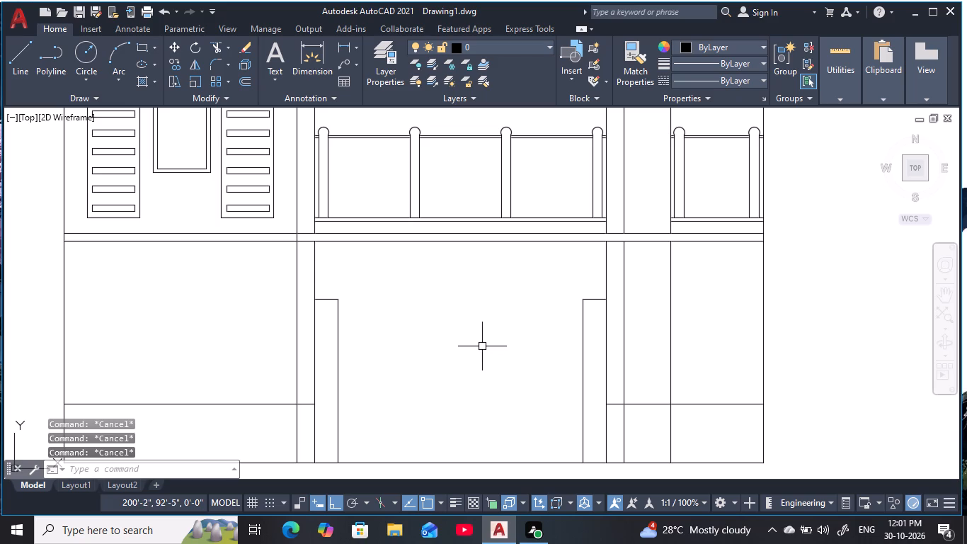
key(Escape)
key(Escape)
key(Escape)
Draw a horizontal line across the left 1' pier, a short distance below its top.
key(l)
key(space)
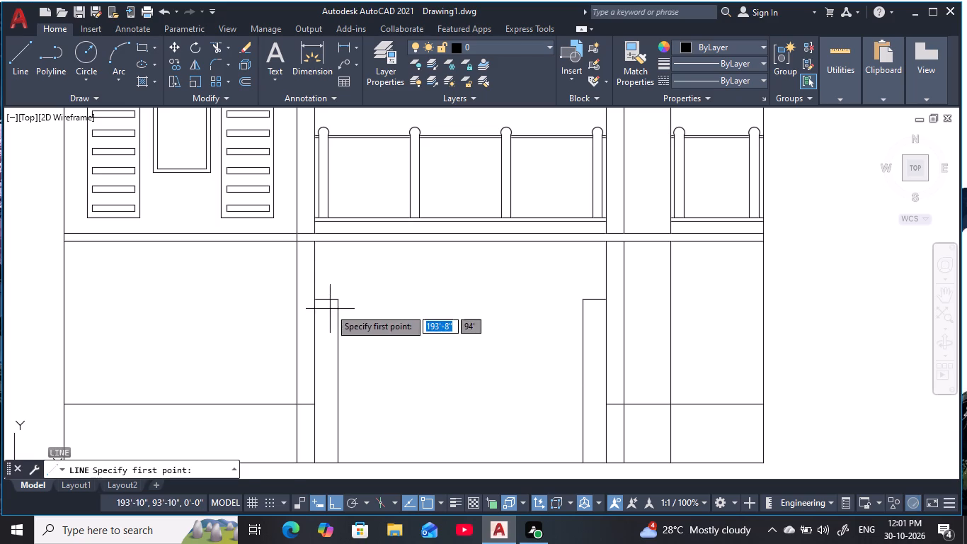
scroll(327, 307, up, 2)
click(293, 322)
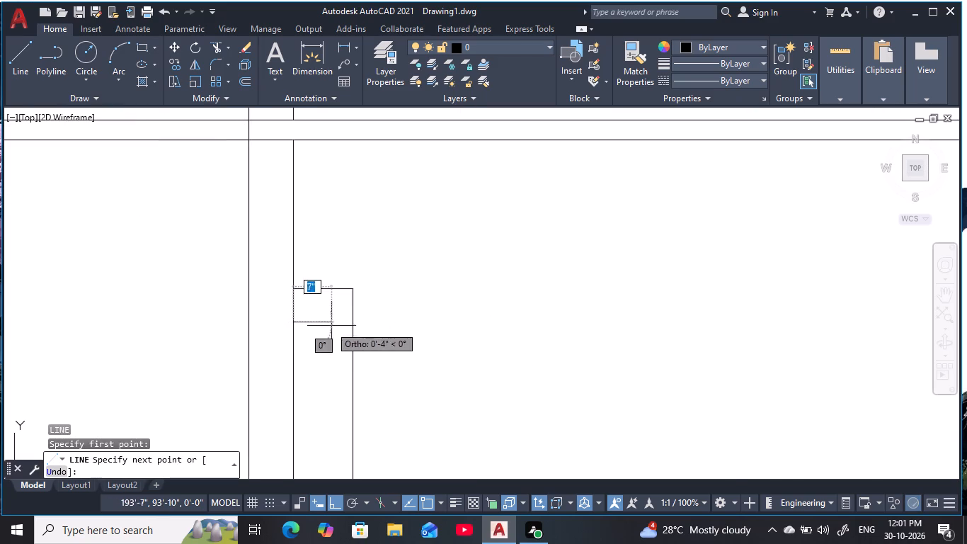
click(356, 327)
key(Escape)
middle_drag(428, 315, 493, 275)
scroll(492, 276, down, 2)
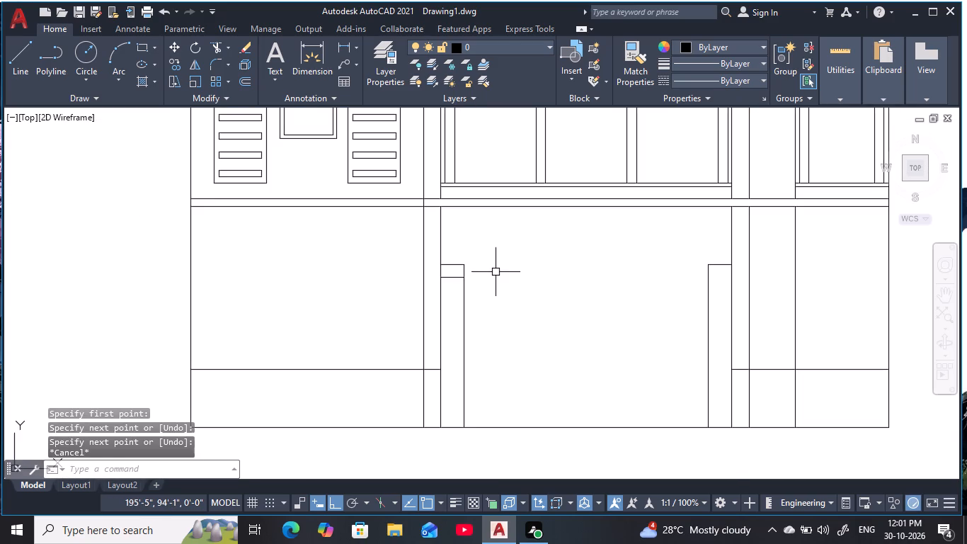
key(Escape)
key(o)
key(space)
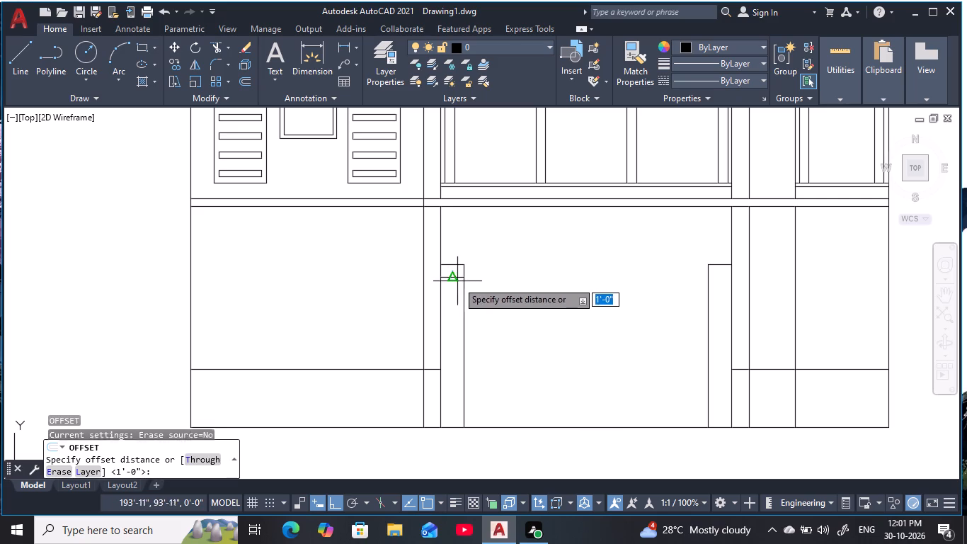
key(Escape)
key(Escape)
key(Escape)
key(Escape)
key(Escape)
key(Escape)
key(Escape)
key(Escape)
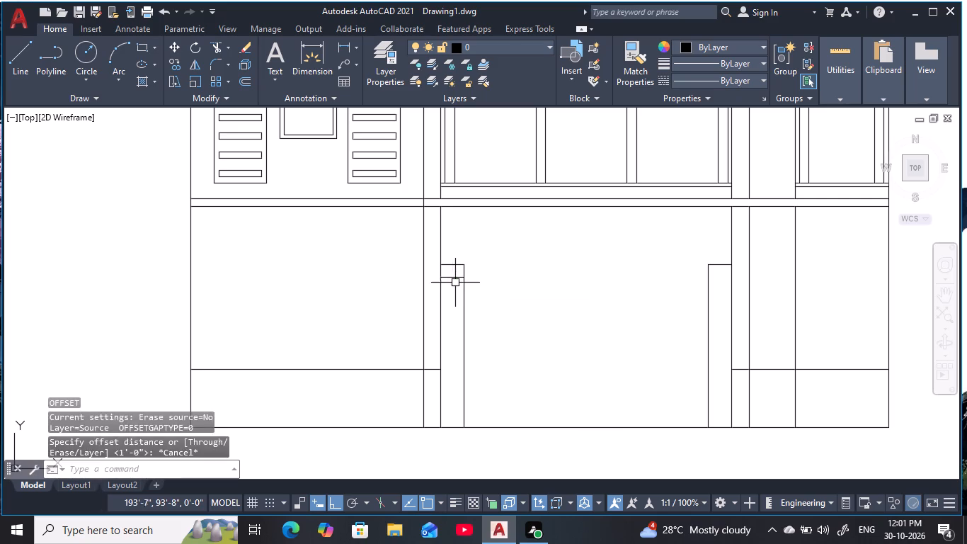
Offset the left pier's horizontal line repeatedly downward at 9" intervals to the base of the elevation.
scroll(459, 280, up, 2)
middle_drag(453, 283, 447, 287)
key(Escape)
text(o)
key(space)
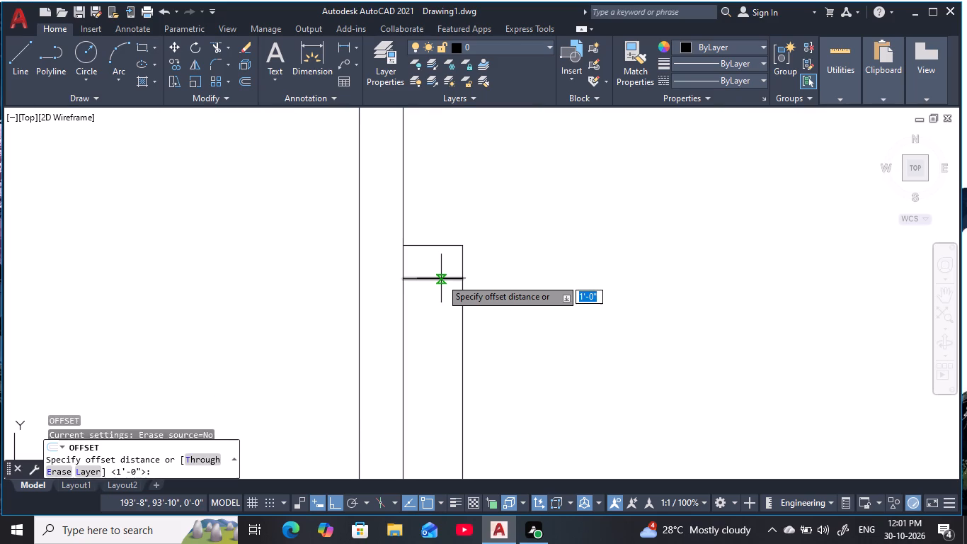
text(9)
key(space)
click(441, 278)
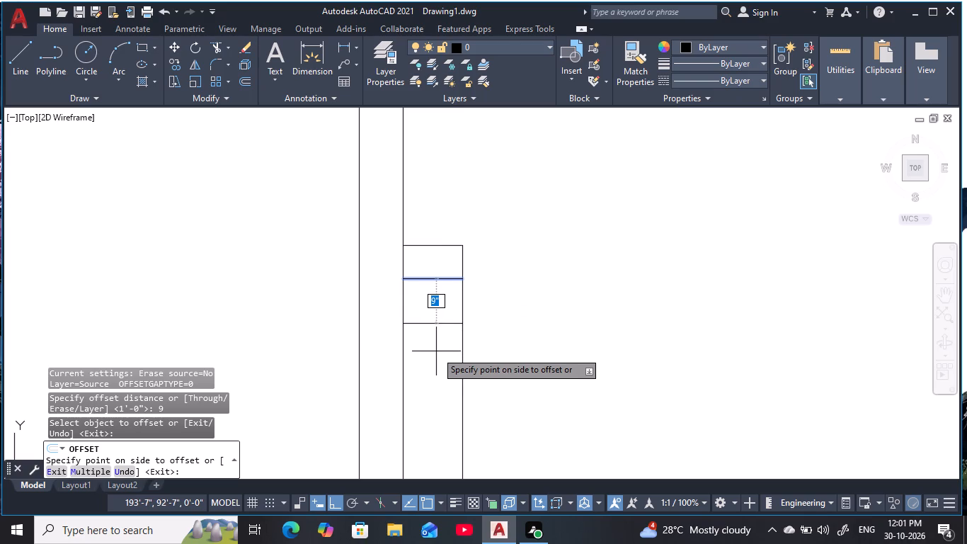
scroll(439, 358, down, 3)
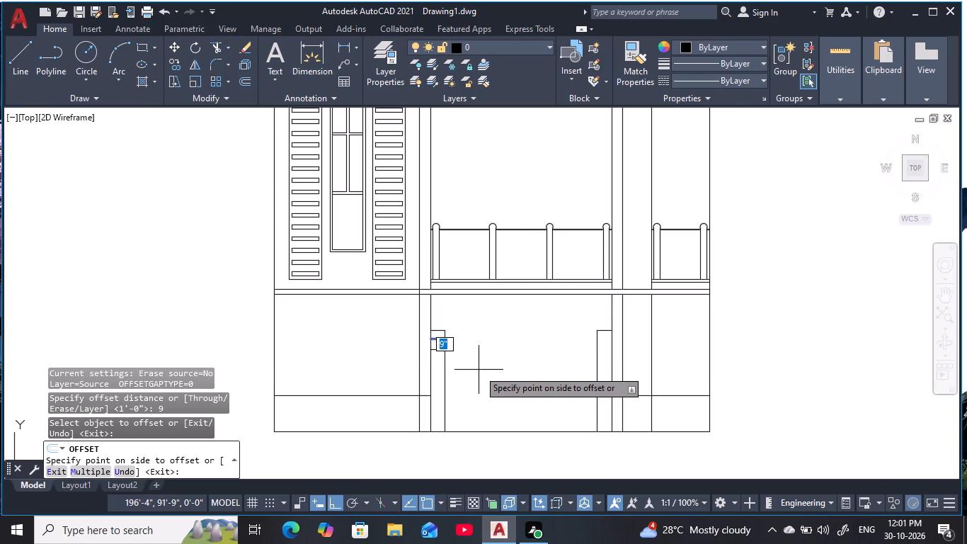
key(m)
key(space)
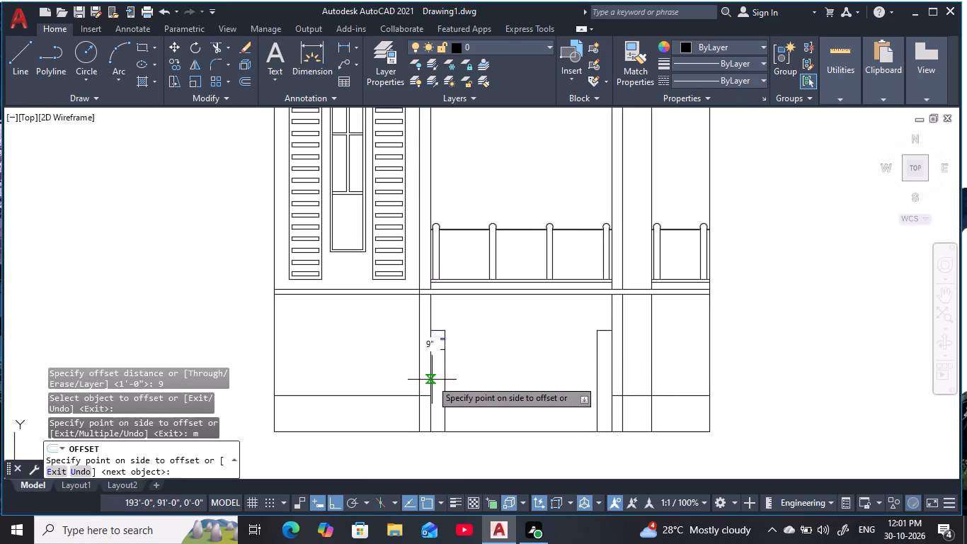
triple_click(439, 378)
click(437, 388)
drag(435, 398, 435, 404)
drag(435, 406, 435, 413)
drag(438, 421, 440, 427)
click(441, 436)
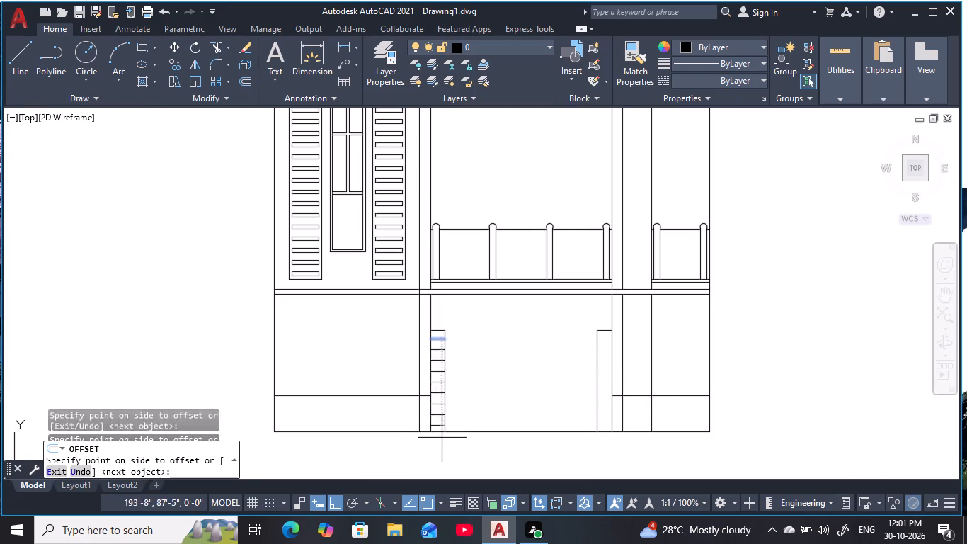
click(462, 450)
key(Escape)
Draw a 1' horizontal line across the right pier, level with the left pier's uppermost band line.
middle_drag(528, 377, 442, 363)
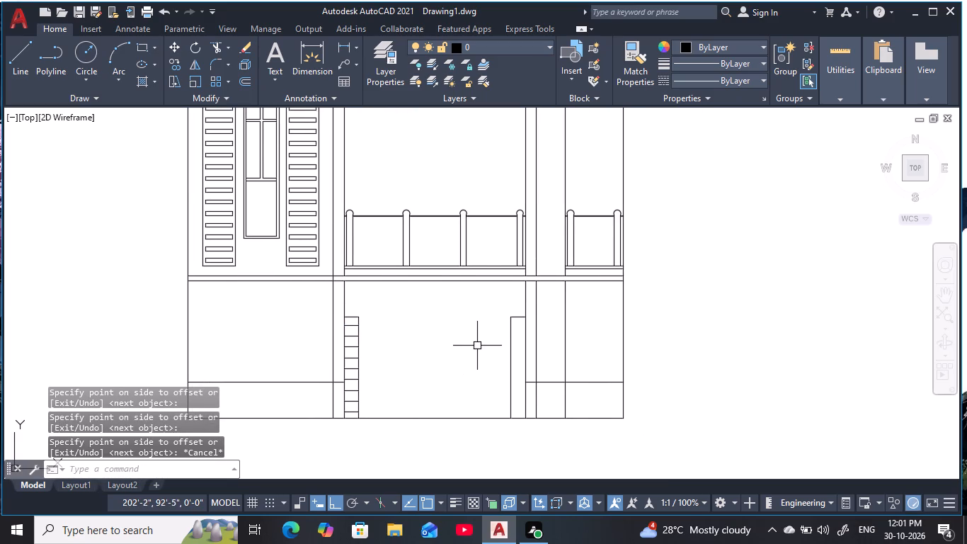
key(Escape)
middle_drag(479, 344, 447, 339)
scroll(479, 344, up, 1)
key(Escape)
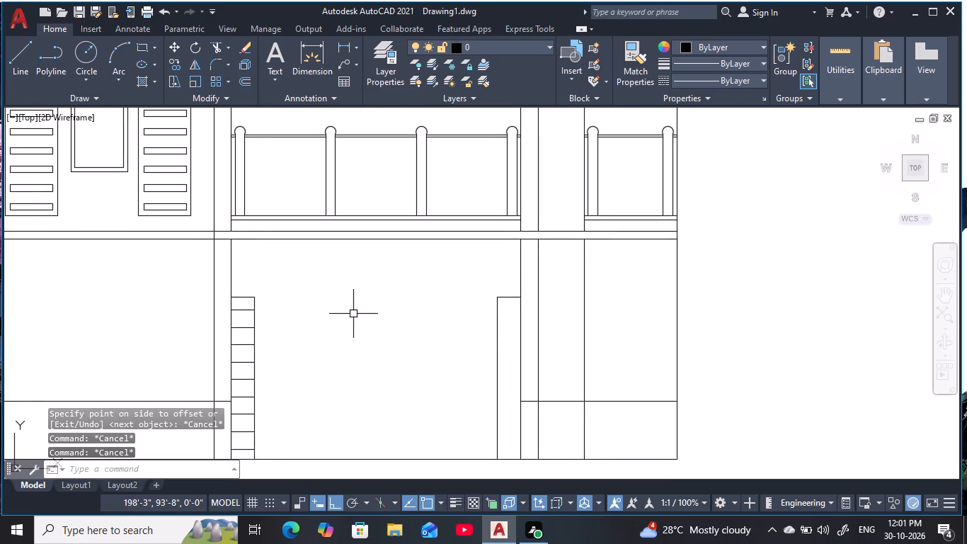
key(l)
key(space)
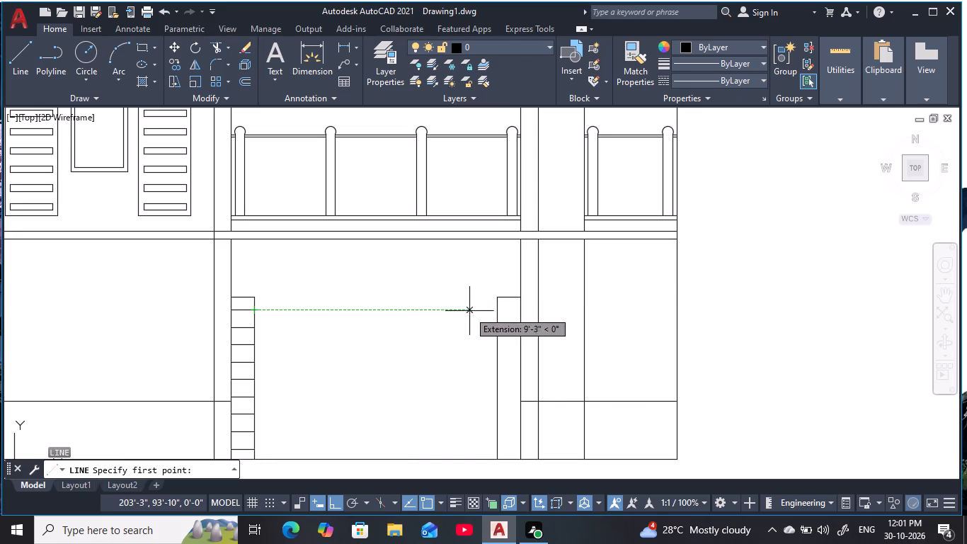
click(497, 310)
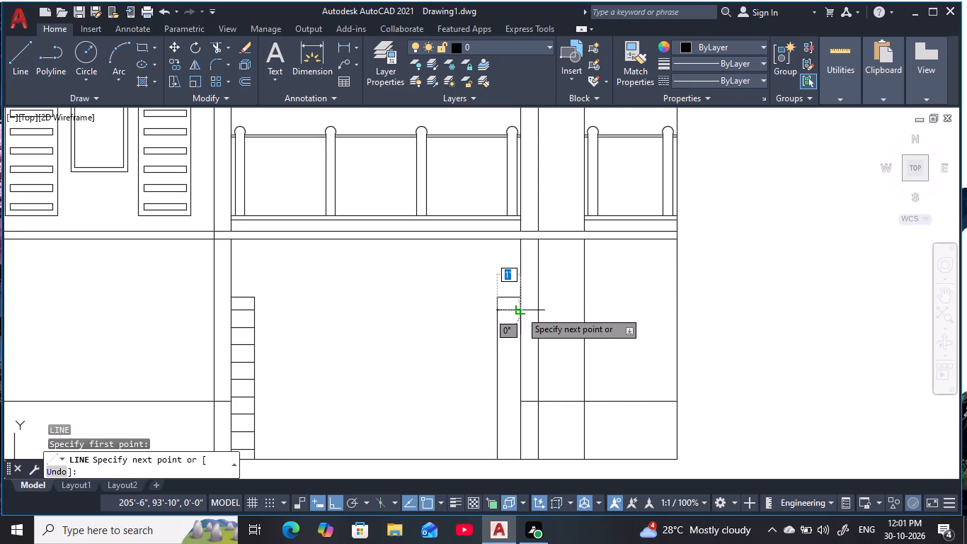
click(520, 311)
key(Escape)
key(Escape)
key(Escape)
key(Escape)
key(Escape)
key(Escape)
key(Escape)
key(Escape)
key(Escape)
middle_drag(530, 312, 503, 274)
key(Escape)
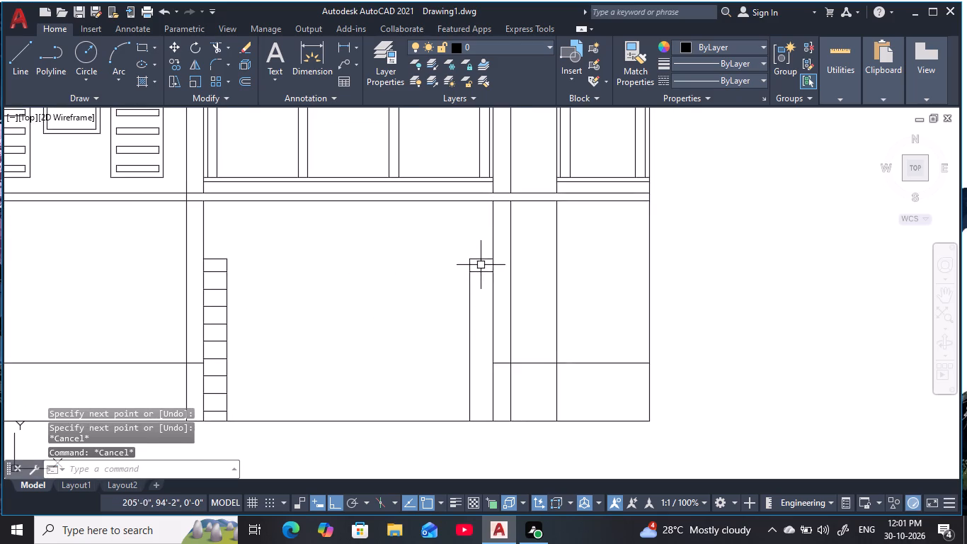
Offset the right pier's horizontal line repeatedly downward at 9" intervals to the base of the elevation.
key(o)
key(space)
text(9)
key(space)
click(475, 272)
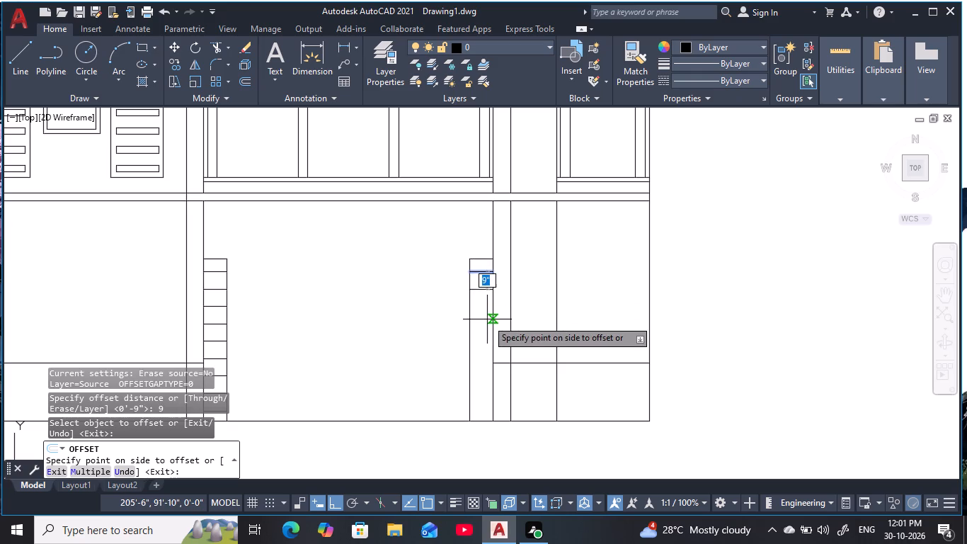
text(m)
key(space)
click(471, 333)
drag(471, 343, 472, 352)
click(471, 354)
click(476, 368)
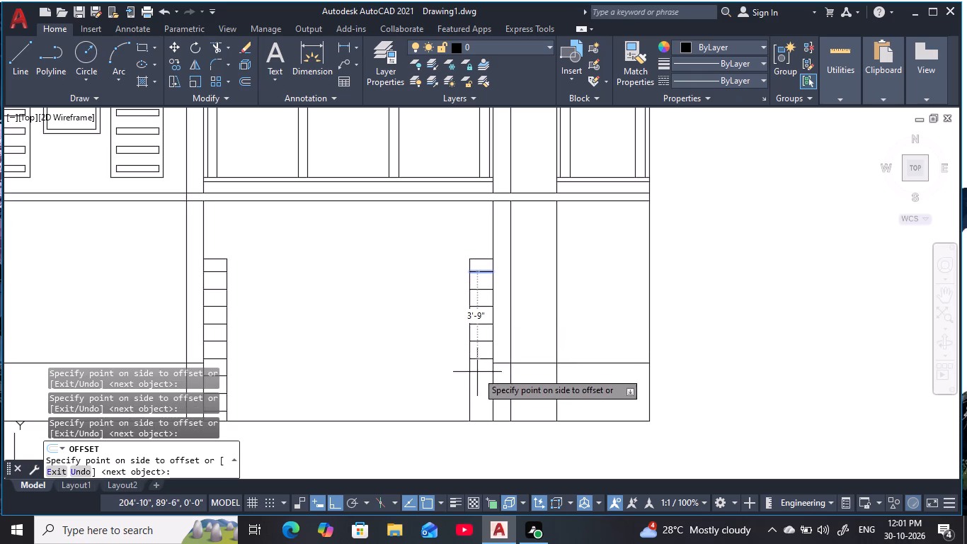
click(477, 373)
drag(477, 388, 477, 399)
drag(477, 403, 477, 411)
click(477, 414)
key(Escape)
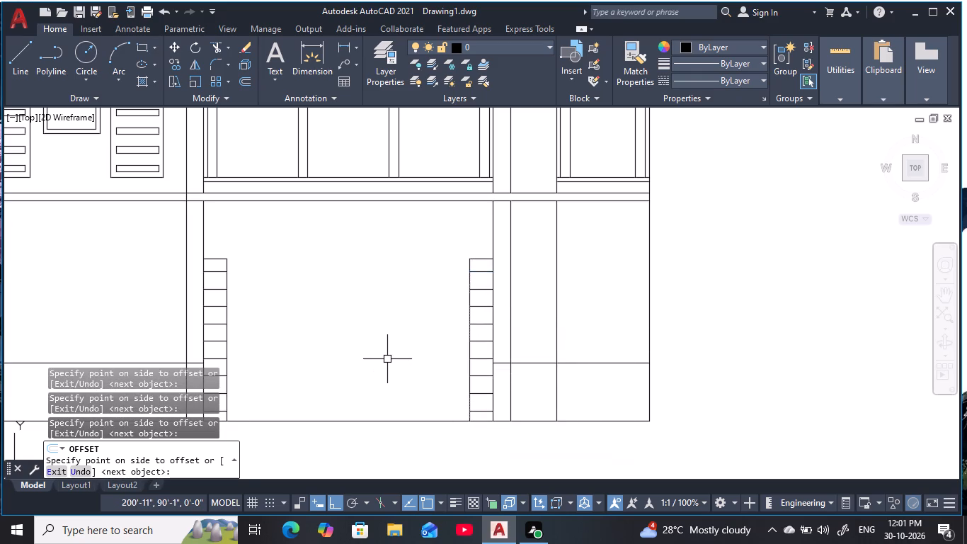
key(Escape)
key(Escape)
middle_drag(384, 333, 473, 325)
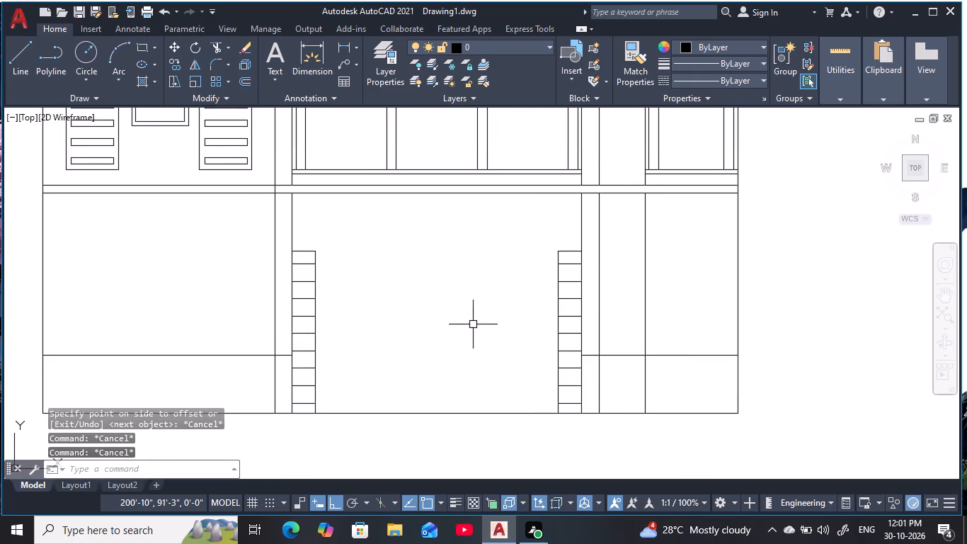
key(Escape)
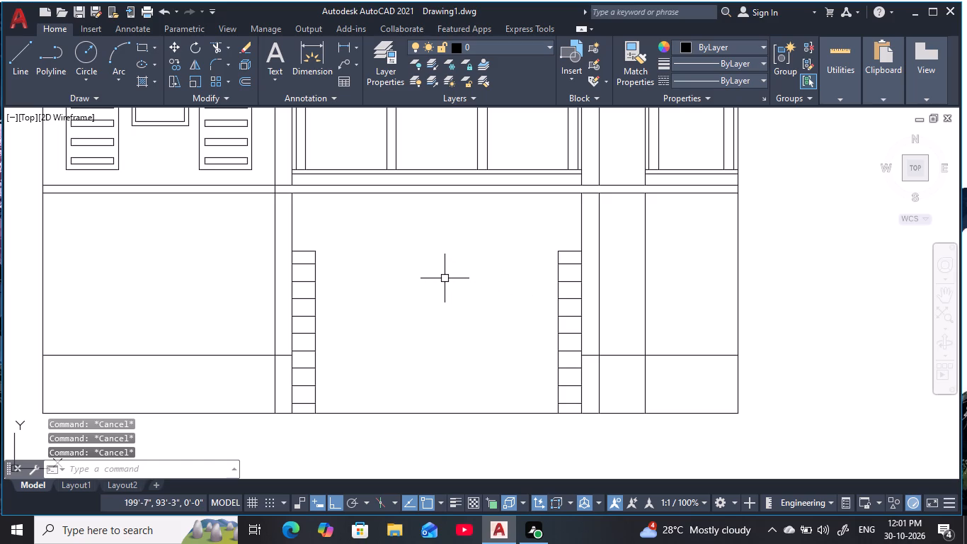
key(Escape)
Offset the elevation's base line 6' upward across the ground floor.
text(o 6)
text(')
key(space)
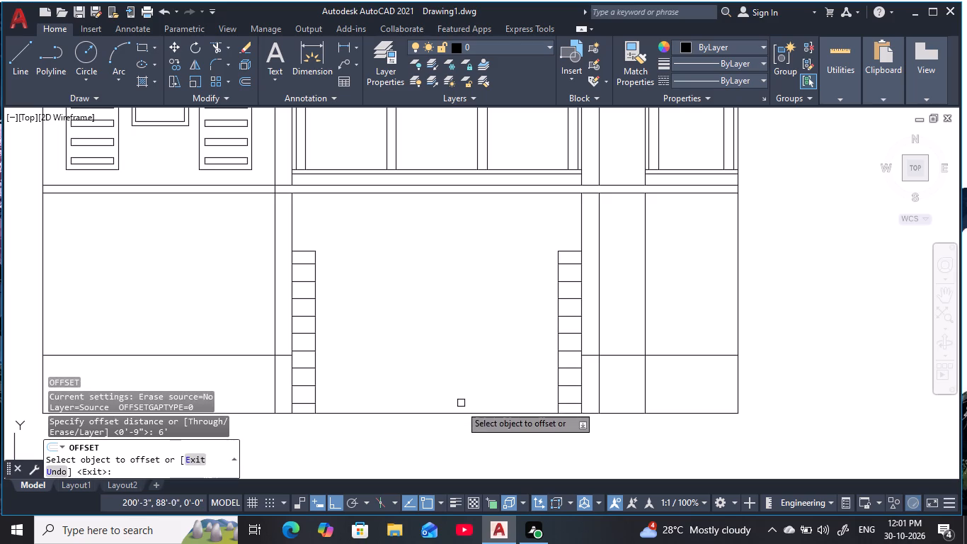
click(461, 415)
click(459, 257)
key(Escape)
key(Escape)
key(Escape)
key(Escape)
key(Escape)
key(Escape)
key(Escape)
key(Escape)
key(Escape)
key(Escape)
key(Escape)
key(Escape)
key(Escape)
key(Escape)
key(Escape)
key(Escape)
key(Escape)
key(Escape)
key(Escape)
key(Escape)
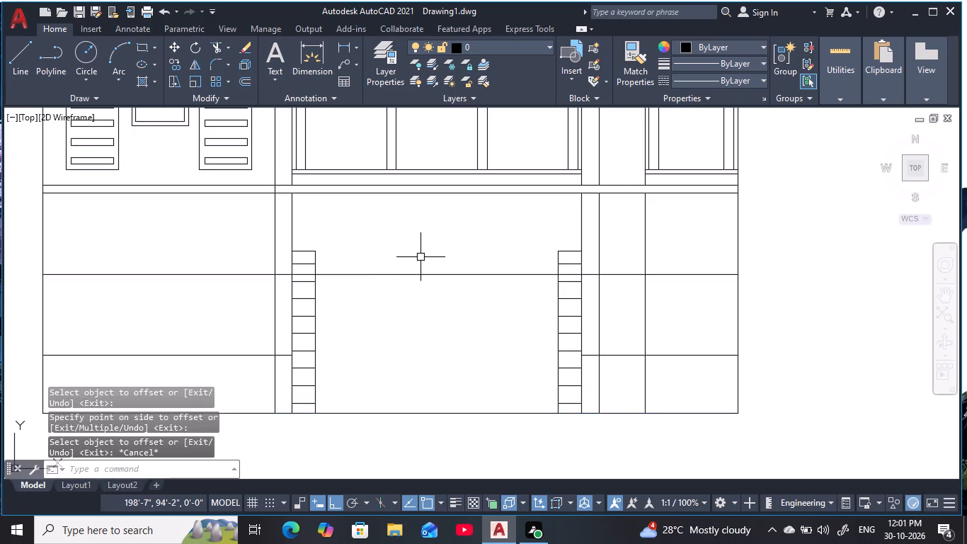
Trim the horizontal line 6' above the base on both outer sides, keeping only its part within the main bay.
text(tr)
key(space)
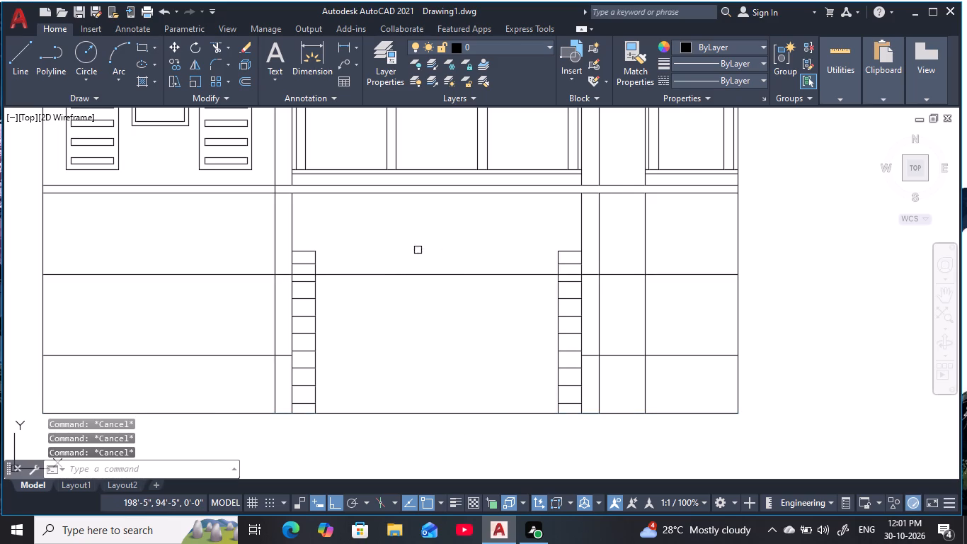
click(283, 277)
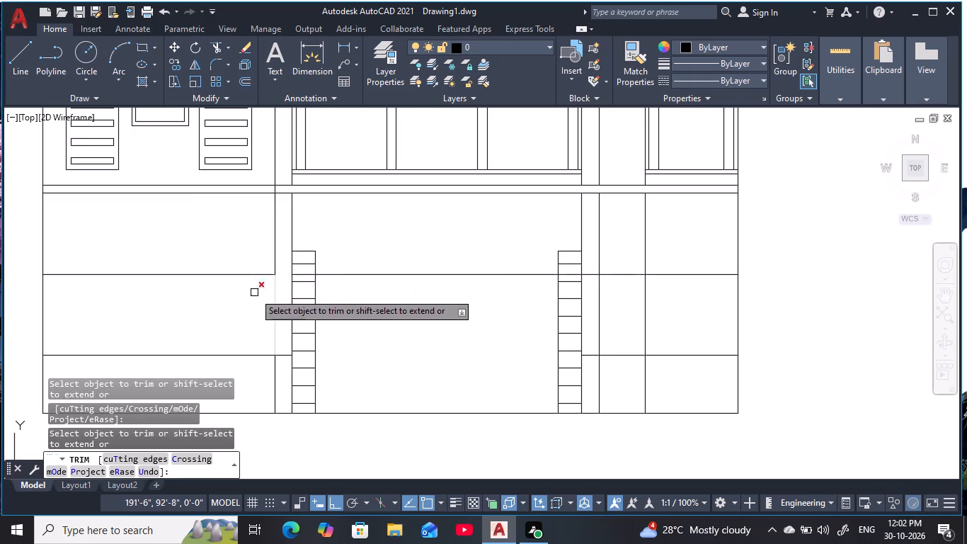
click(241, 300)
click(210, 261)
click(673, 297)
click(687, 245)
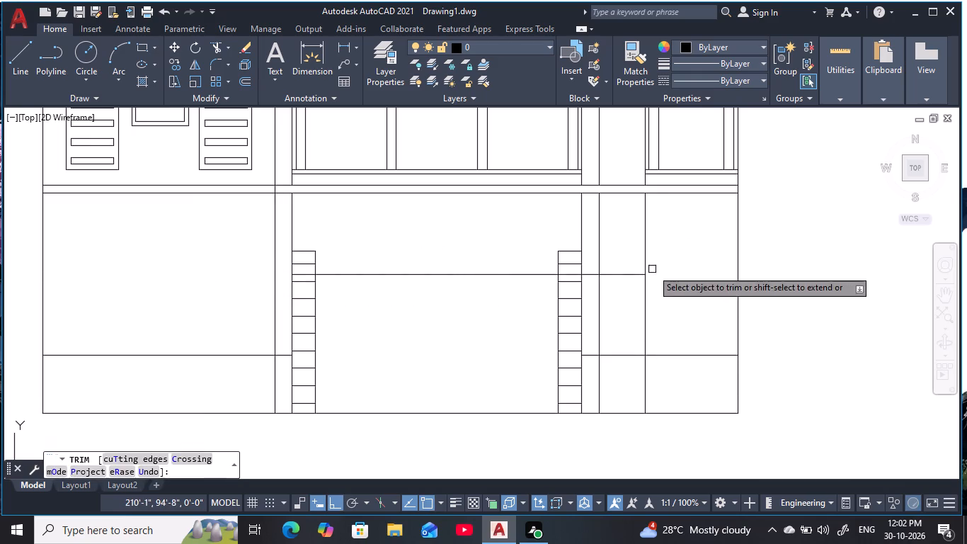
click(620, 294)
click(621, 261)
click(591, 285)
click(591, 268)
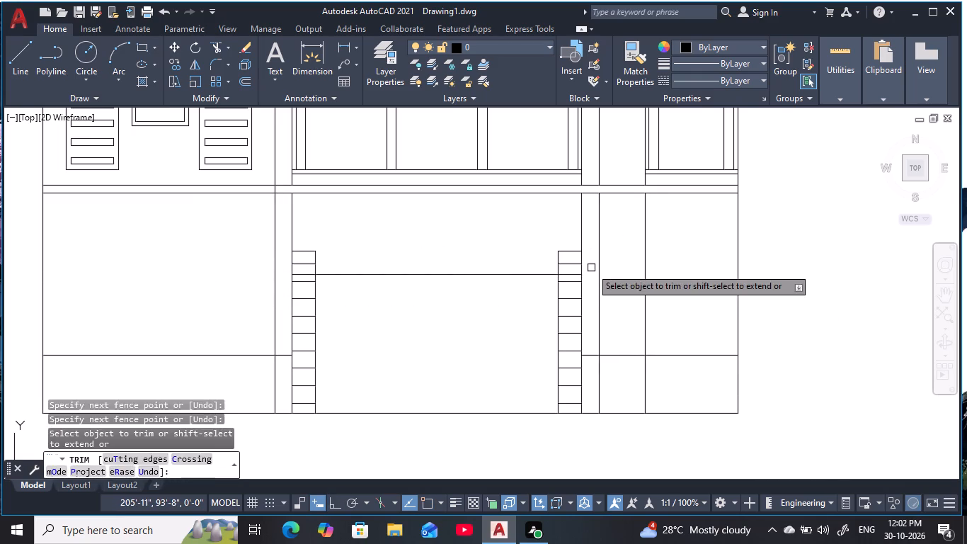
key(Escape)
key(Escape)
key(Escape)
key(Escape)
key(Escape)
key(Escape)
key(Escape)
key(Escape)
key(Escape)
key(Escape)
key(Escape)
key(Escape)
key(Escape)
key(Escape)
key(Escape)
key(Escape)
key(Escape)
Offset the main bay's 6'-high horizontal line 3" downward.
key(o)
key(space)
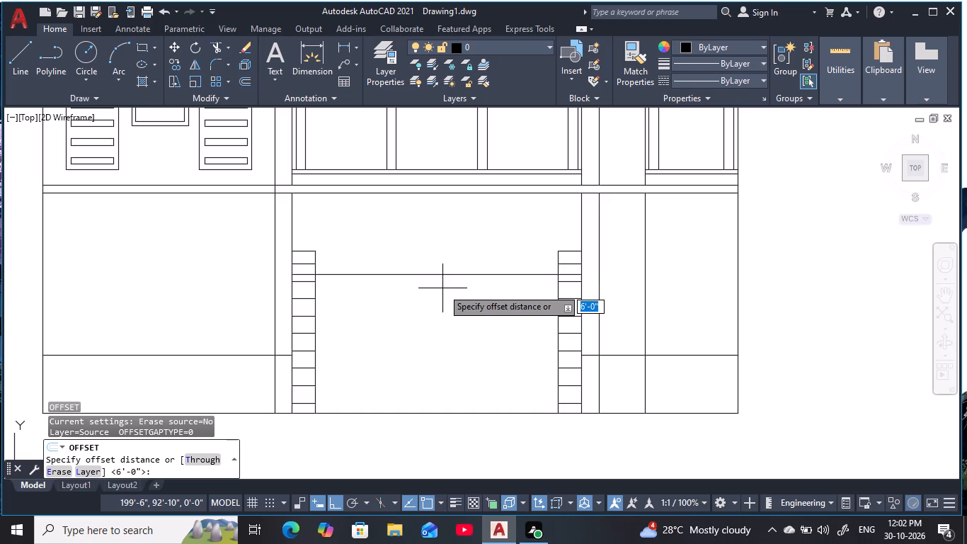
text(3)
key(space)
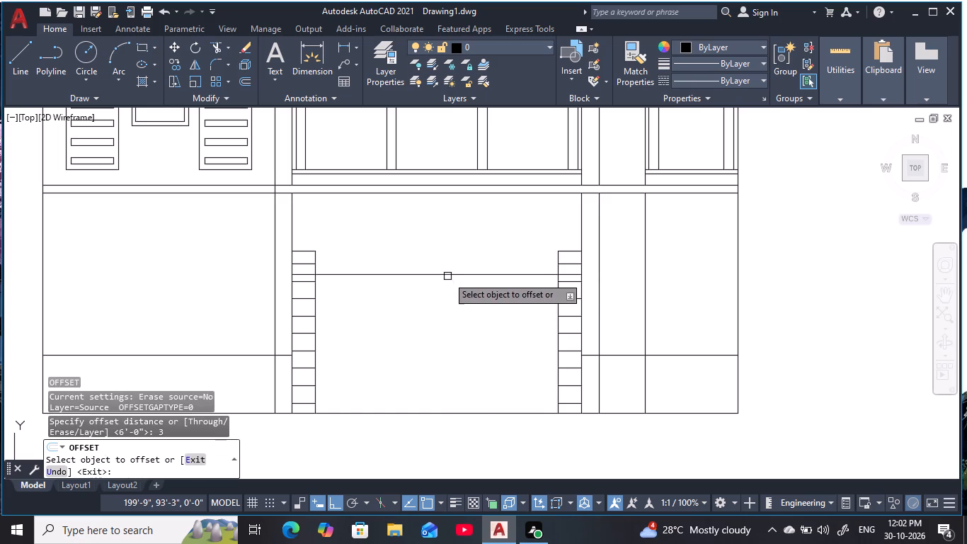
click(447, 276)
click(445, 300)
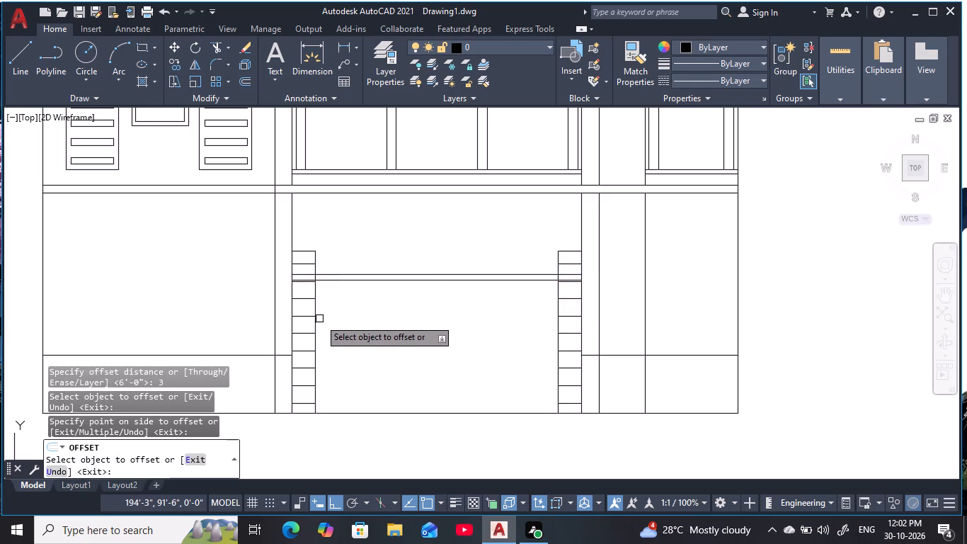
click(317, 314)
key(Escape)
key(Escape)
key(Escape)
key(Escape)
key(Escape)
key(Escape)
key(Escape)
key(Escape)
key(Escape)
key(Escape)
key(Escape)
key(Escape)
key(Escape)
Offset the inner vertical edges of both banded piers 3" into the main bay opening.
key(space)
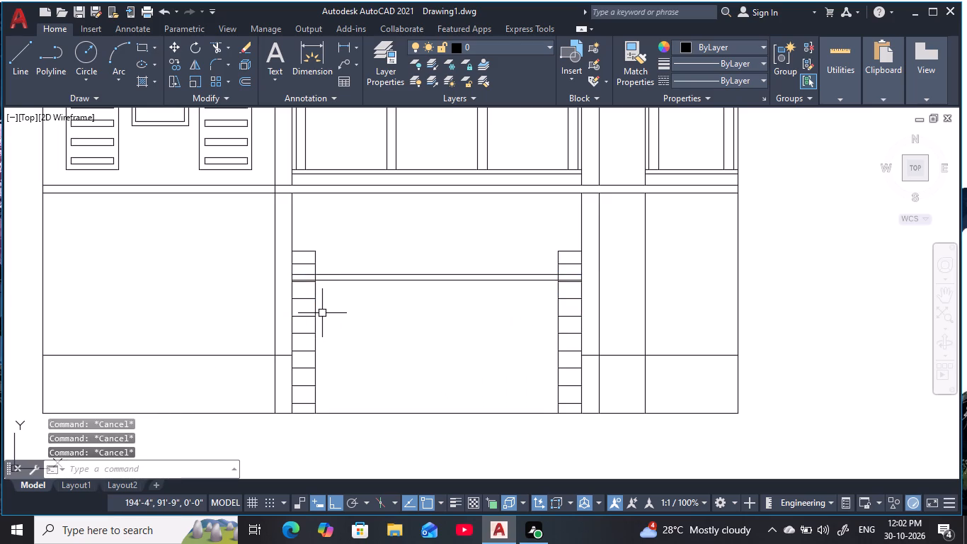
key(space)
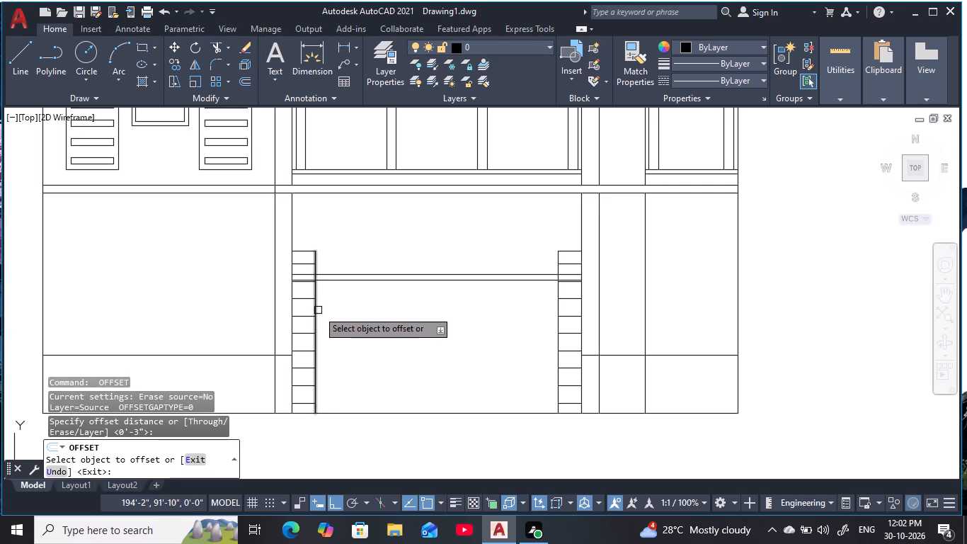
click(317, 310)
click(383, 314)
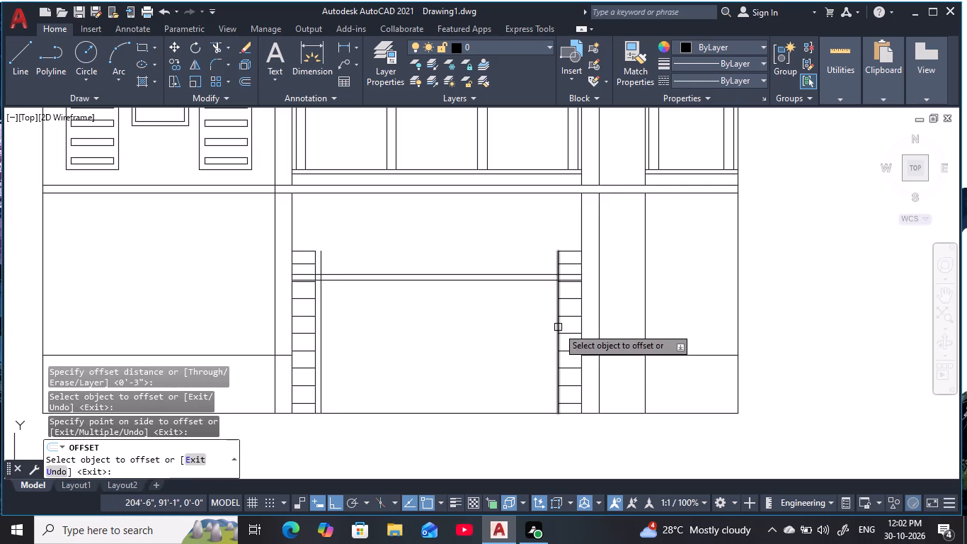
click(558, 327)
click(483, 331)
key(Escape)
key(Escape)
key(Escape)
key(Escape)
key(Escape)
key(Escape)
key(Escape)
key(Escape)
key(Escape)
key(Escape)
key(Escape)
key(Escape)
key(Escape)
key(Escape)
key(Escape)
key(Escape)
key(Escape)
key(Escape)
key(Escape)
key(Escape)
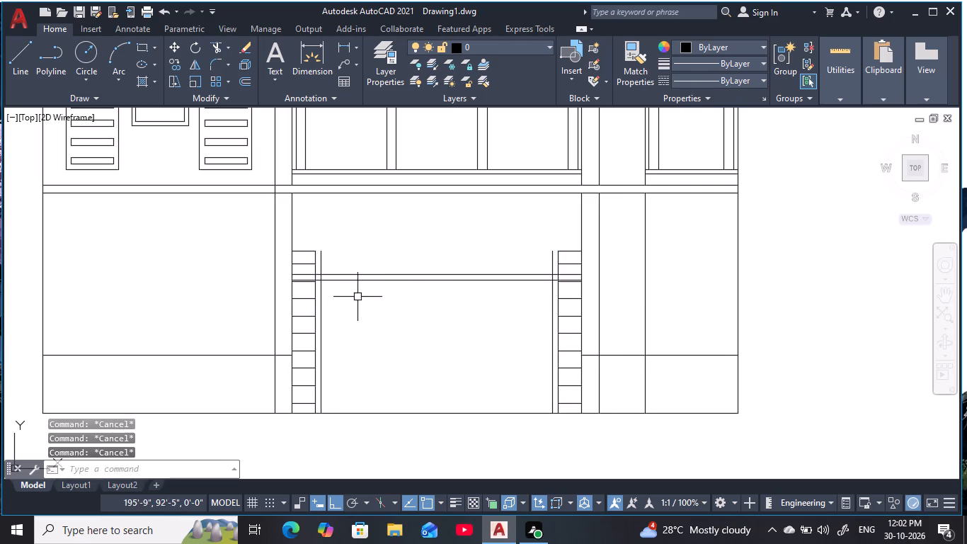
Draw a vertical line from the midpoint of the opening's lower head line down to the elevation's base line.
text(l)
key(space)
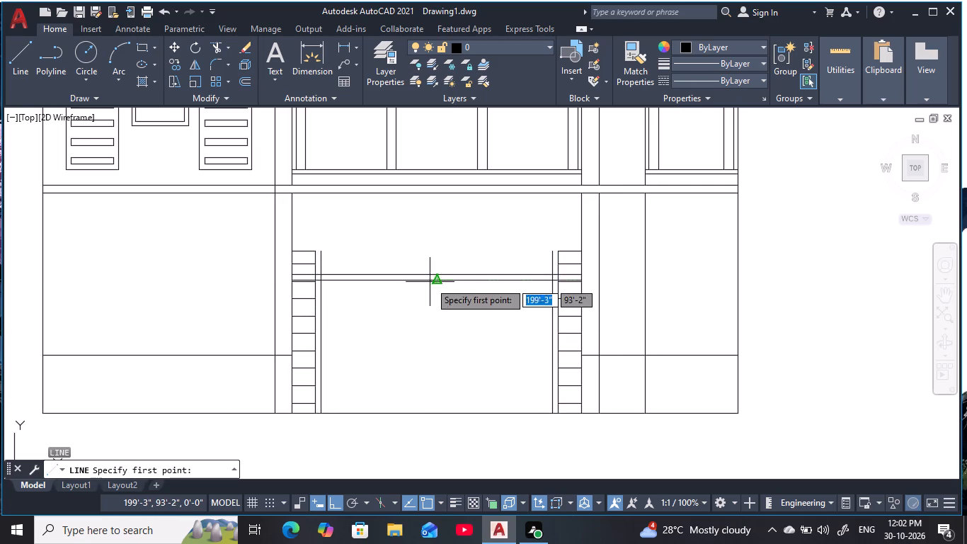
click(434, 284)
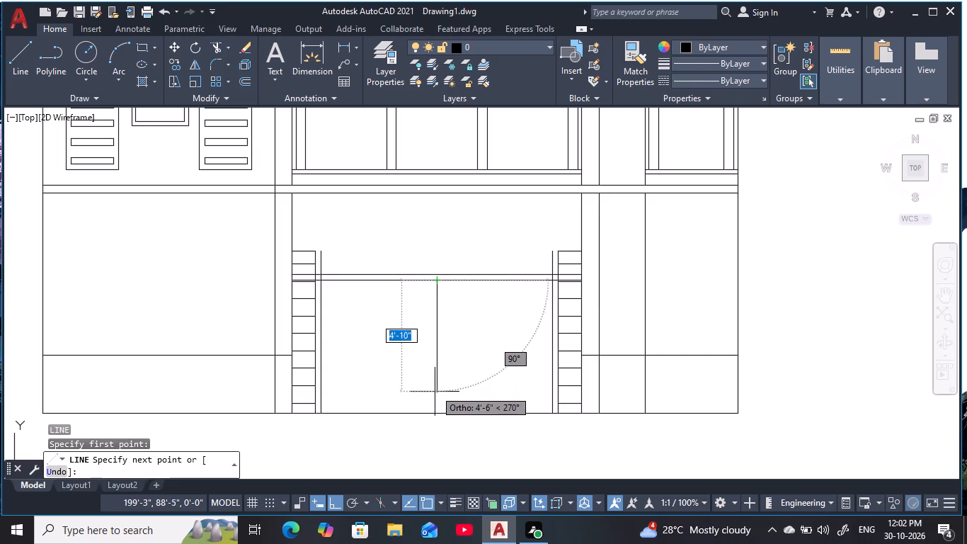
click(437, 415)
key(Escape)
key(Escape)
key(Escape)
key(Escape)
key(Escape)
key(Escape)
key(Escape)
key(Escape)
key(Escape)
key(Escape)
key(Escape)
key(Escape)
key(Escape)
key(Escape)
key(Escape)
key(Escape)
key(Escape)
key(Escape)
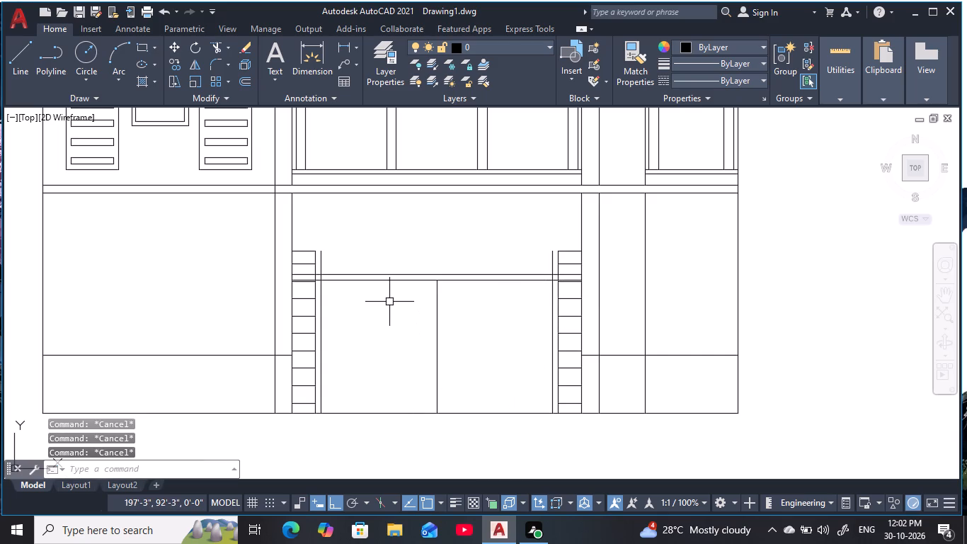
Trim the lower head line where it crosses both piers, and the opening's 3" side frame lines above the upper head line.
key(t)
text(r)
key(space)
scroll(311, 274, up, 4)
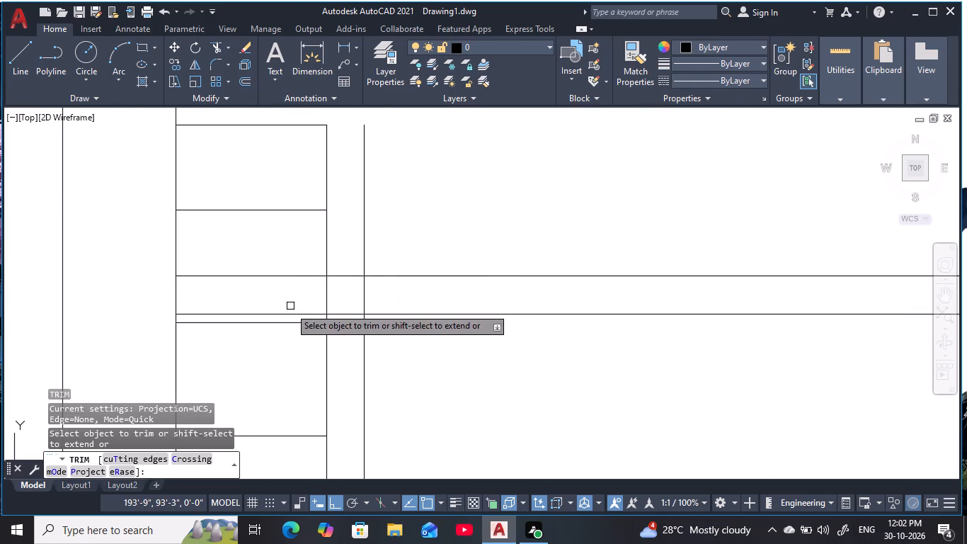
click(290, 314)
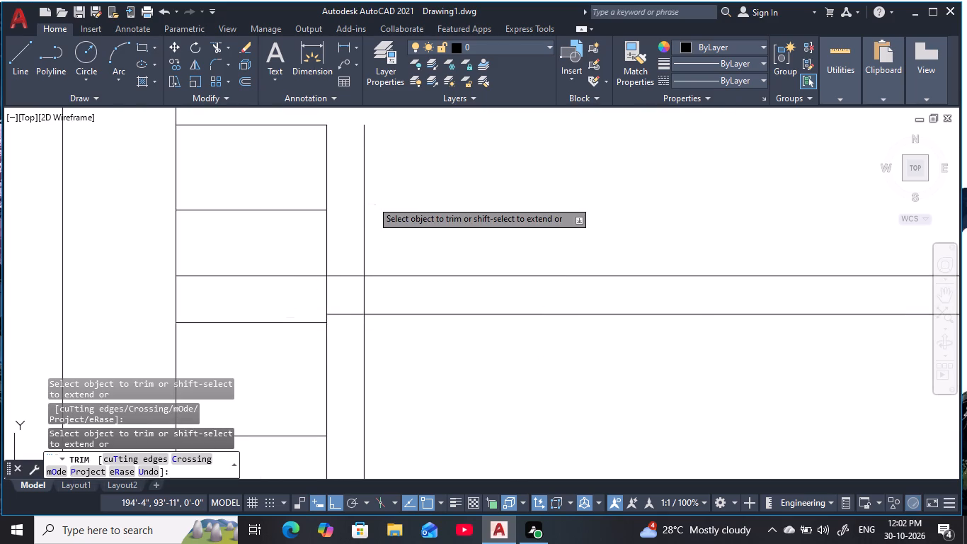
click(372, 200)
click(347, 227)
scroll(524, 229, down, 2)
middle_drag(544, 233, 345, 236)
scroll(661, 242, down, 1)
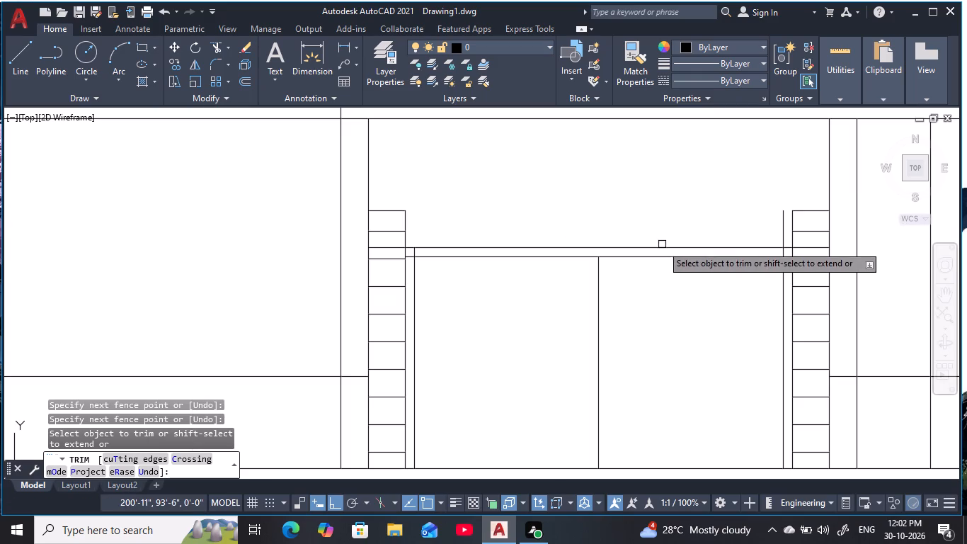
scroll(826, 243, up, 3)
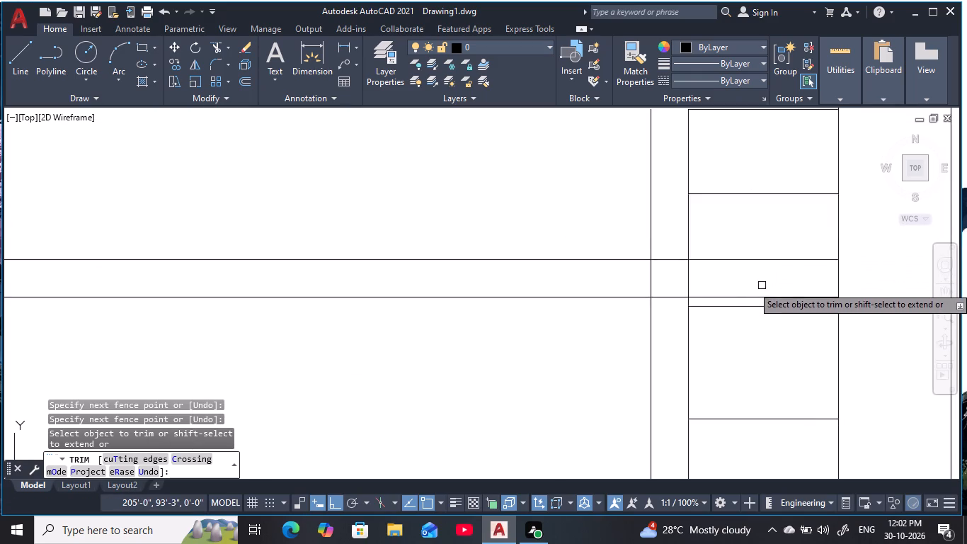
click(755, 295)
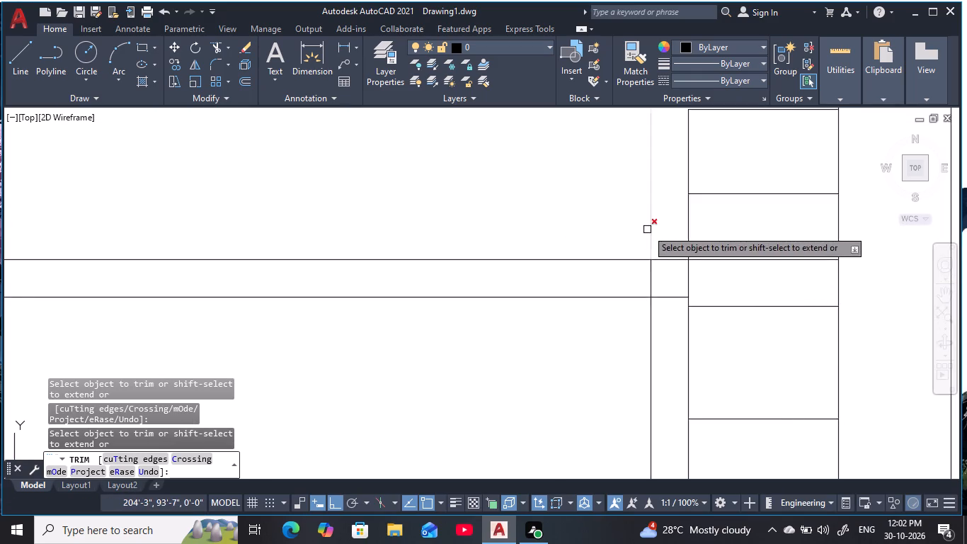
click(647, 229)
scroll(513, 233, down, 2)
middle_drag(512, 230, 685, 171)
scroll(631, 233, down, 3)
middle_drag(610, 272, 627, 246)
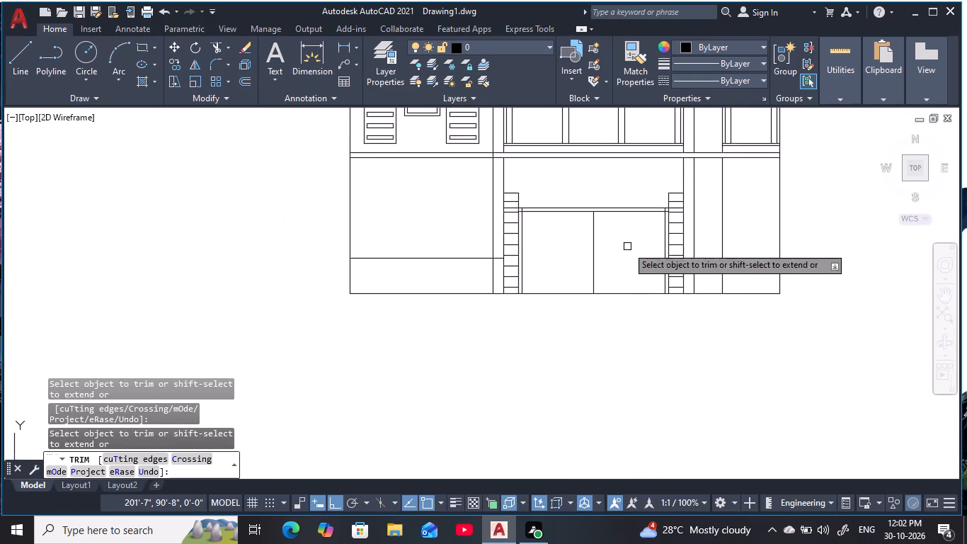
scroll(617, 252, up, 2)
middle_drag(602, 256, 532, 292)
key(Escape)
key(Escape)
key(Escape)
key(Escape)
key(Escape)
key(Escape)
key(Escape)
key(Escape)
key(Escape)
key(Escape)
key(Escape)
key(Escape)
key(Escape)
key(Escape)
key(Escape)
key(Escape)
key(Escape)
key(Escape)
key(Escape)
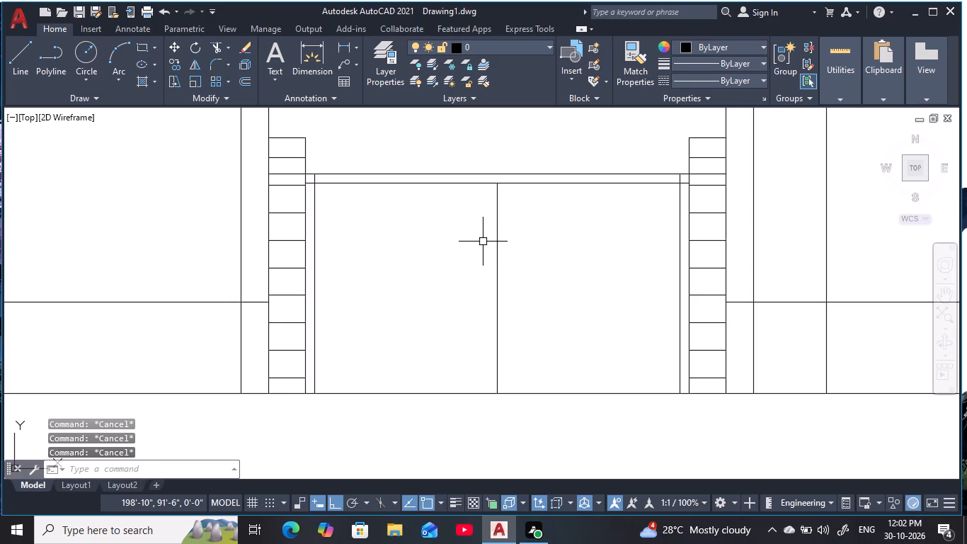
Offset the opening's vertical centre line 2" to both sides.
text(o)
key(space)
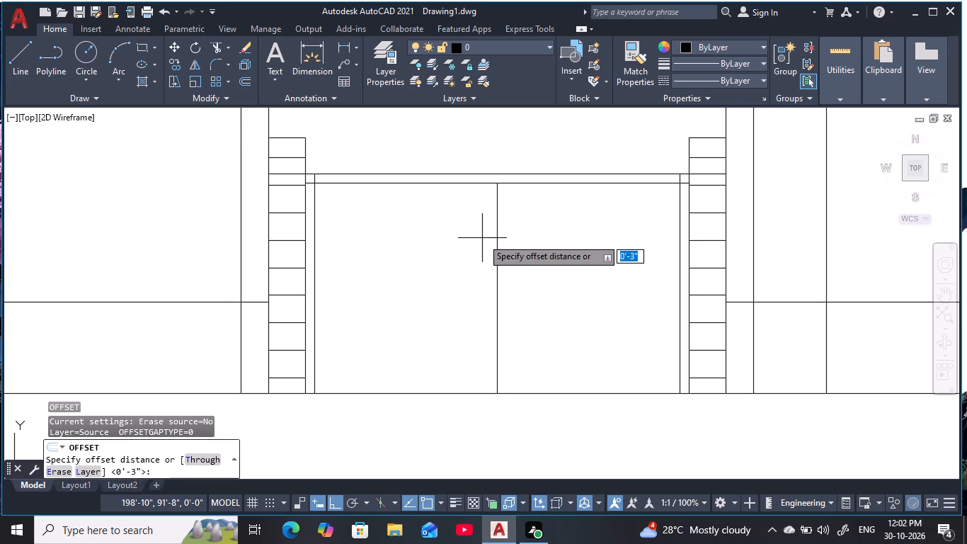
text(2)
key(space)
click(493, 263)
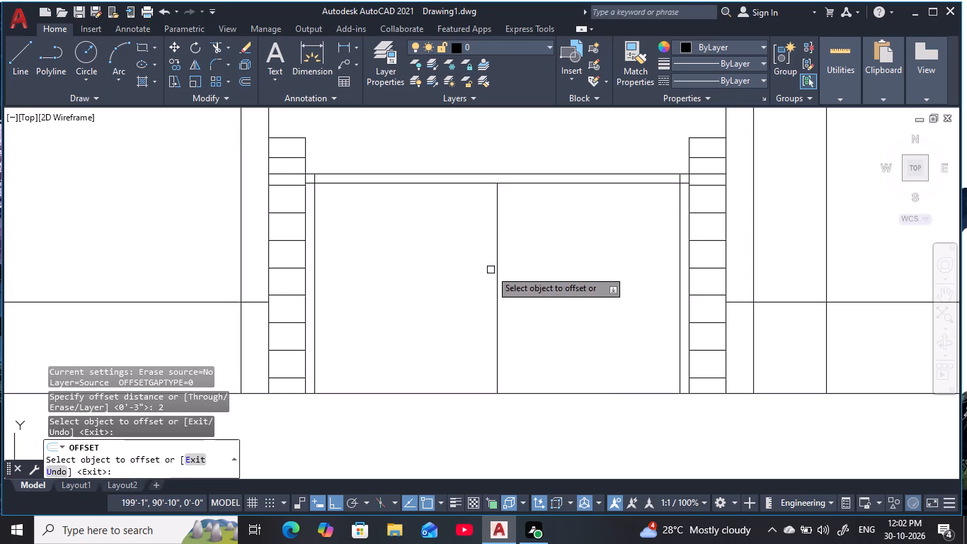
click(493, 271)
click(494, 279)
click(467, 292)
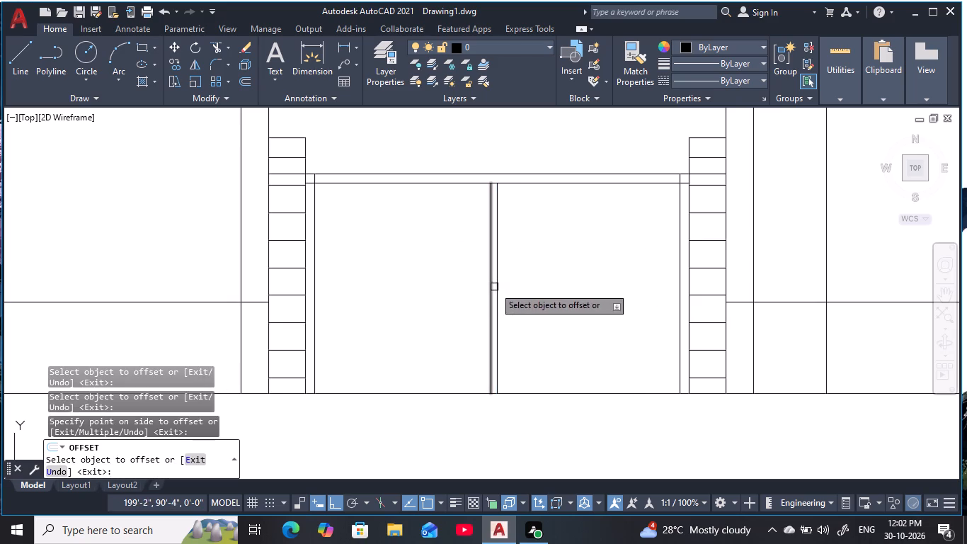
click(496, 287)
click(542, 285)
key(Escape)
key(Escape)
key(Escape)
key(Escape)
key(Escape)
key(Escape)
key(Escape)
key(Escape)
key(Escape)
key(Escape)
key(Escape)
key(Escape)
key(Escape)
key(Escape)
key(Escape)
key(Escape)
key(Escape)
key(Escape)
key(Escape)
key(Escape)
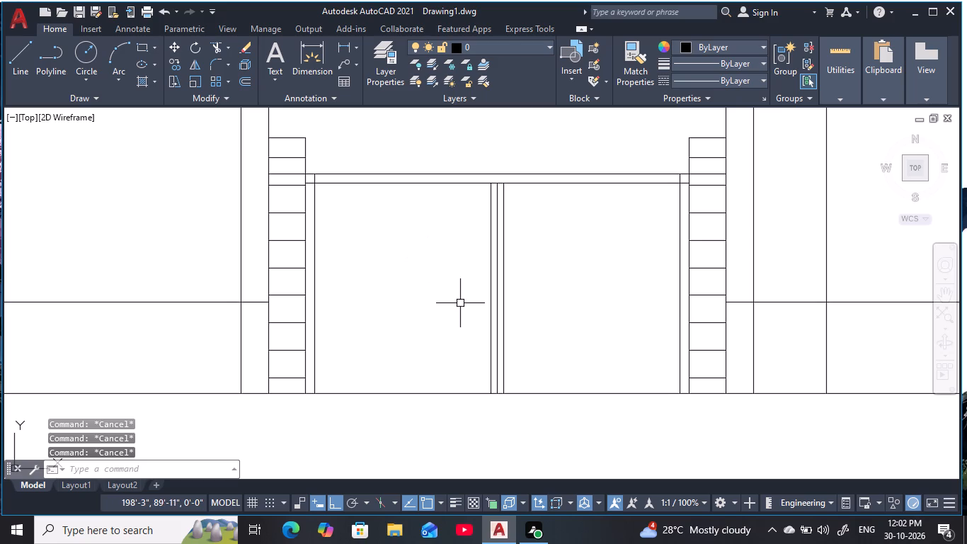
Offset the elevation's base line 1' upward across the ground floor.
text(o)
key(space)
key(1)
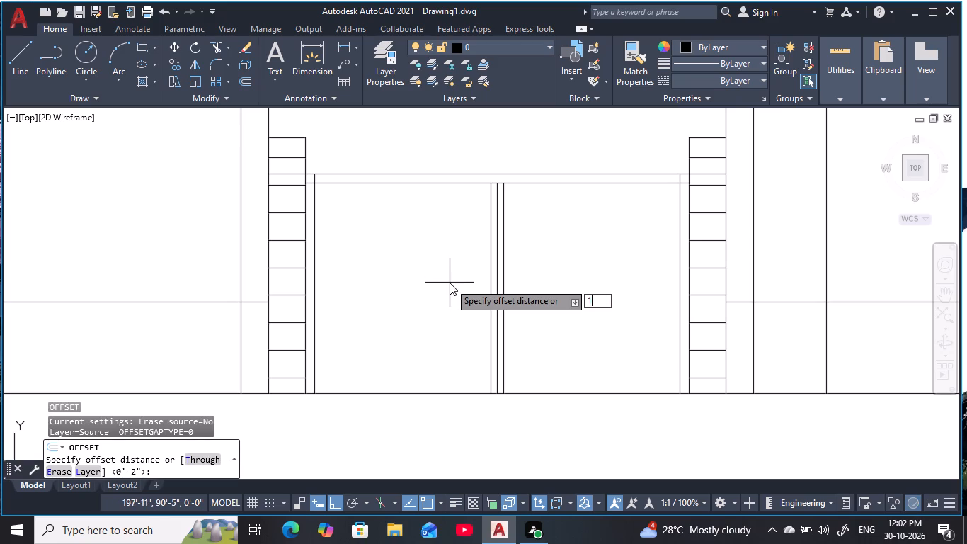
text(')
key(space)
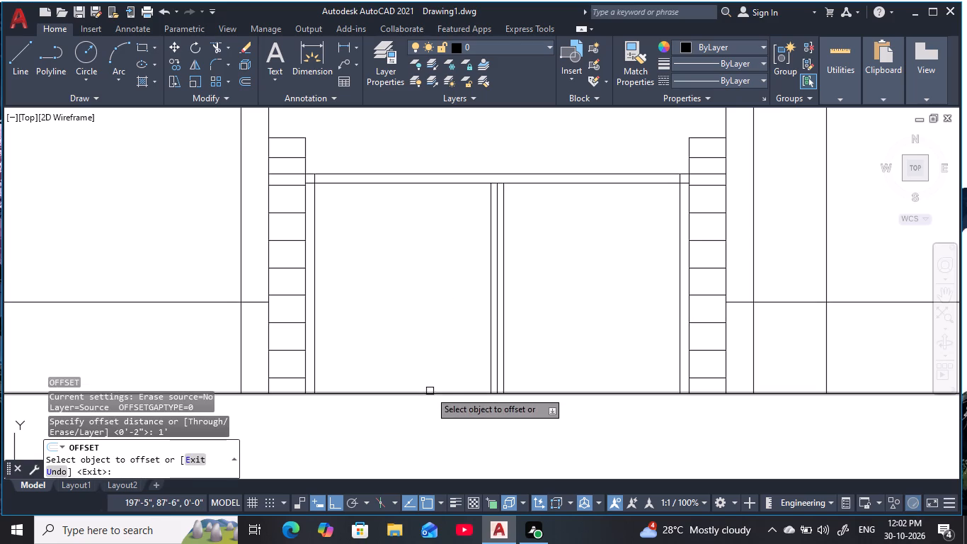
click(430, 392)
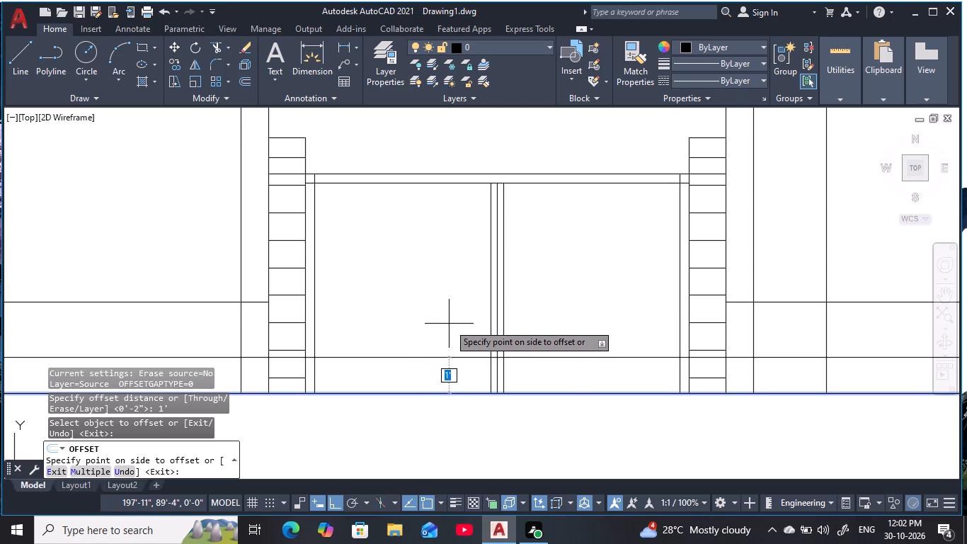
click(449, 324)
key(Escape)
key(Escape)
key(Escape)
key(Escape)
key(Escape)
key(Escape)
key(Escape)
key(Escape)
key(Escape)
key(Escape)
key(Escape)
key(Escape)
key(Escape)
key(Escape)
key(Escape)
key(Escape)
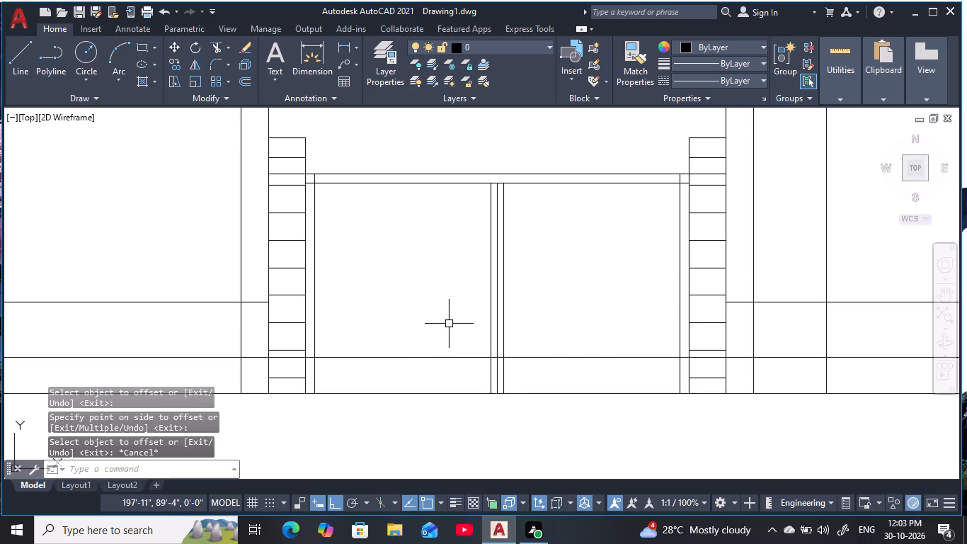
Trim the 1'-high line from the left frame strip, the narrow strip outside the left pier, and both strips beside the right pier.
text(tr)
key(space)
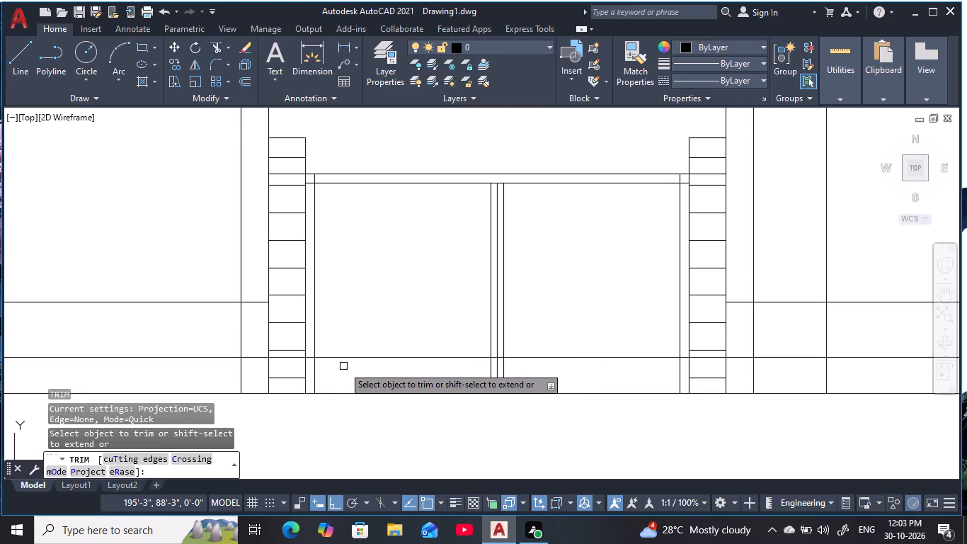
scroll(319, 365, up, 2)
click(296, 351)
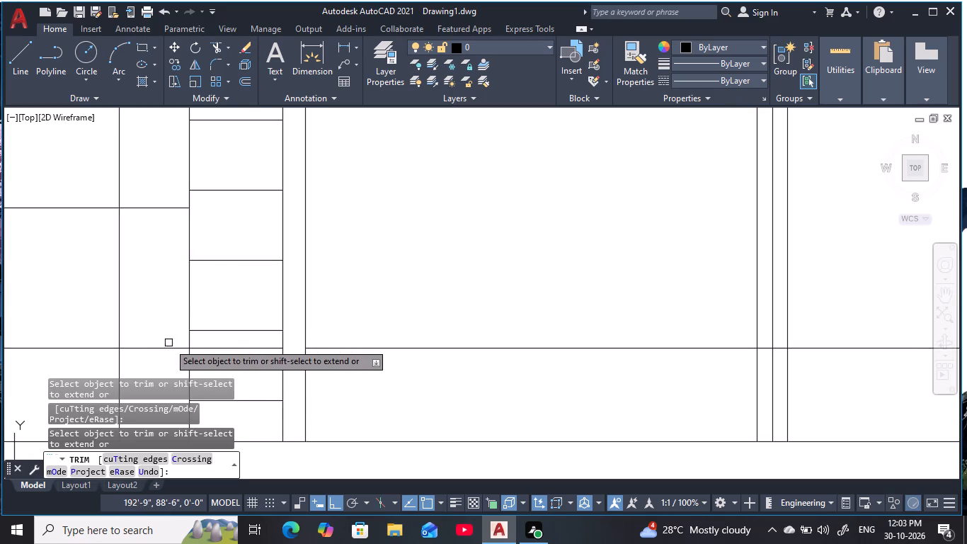
click(164, 348)
scroll(493, 330, down, 1)
scroll(396, 316, down, 2)
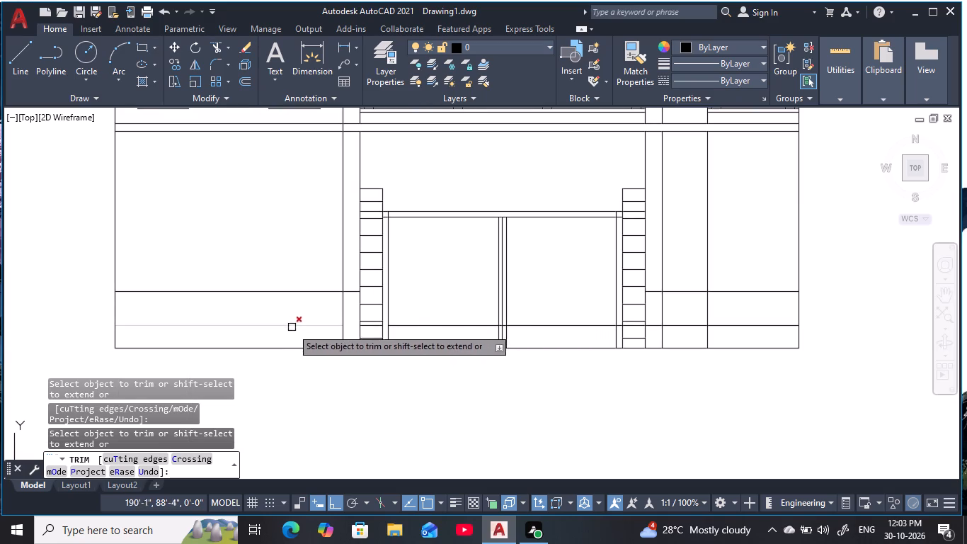
scroll(659, 329, up, 2)
click(651, 325)
click(691, 327)
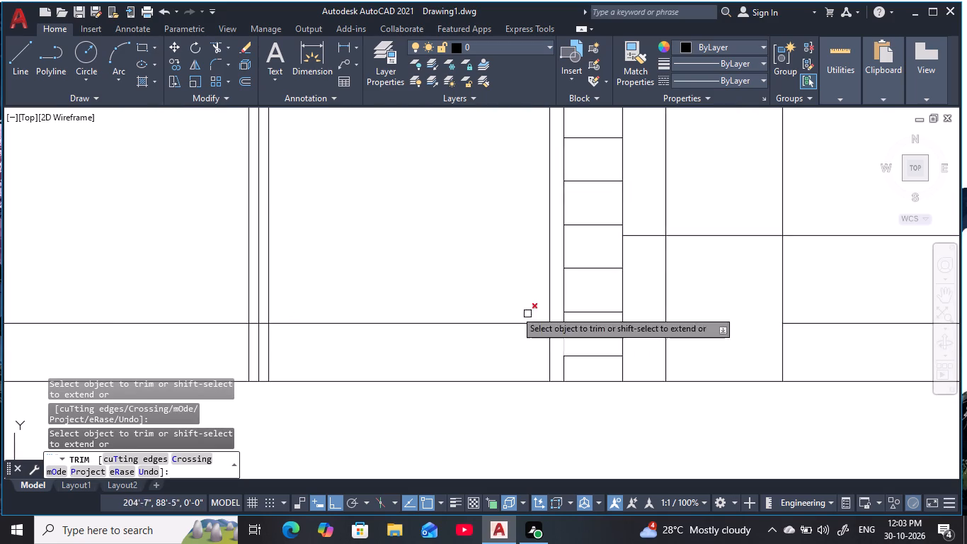
scroll(397, 280, down, 2)
middle_drag(411, 271, 507, 285)
key(Escape)
key(Escape)
key(Escape)
key(Escape)
key(Escape)
key(Escape)
key(Escape)
key(Escape)
key(Escape)
key(Escape)
key(Escape)
key(Escape)
key(Escape)
key(Escape)
key(Escape)
key(Escape)
key(Escape)
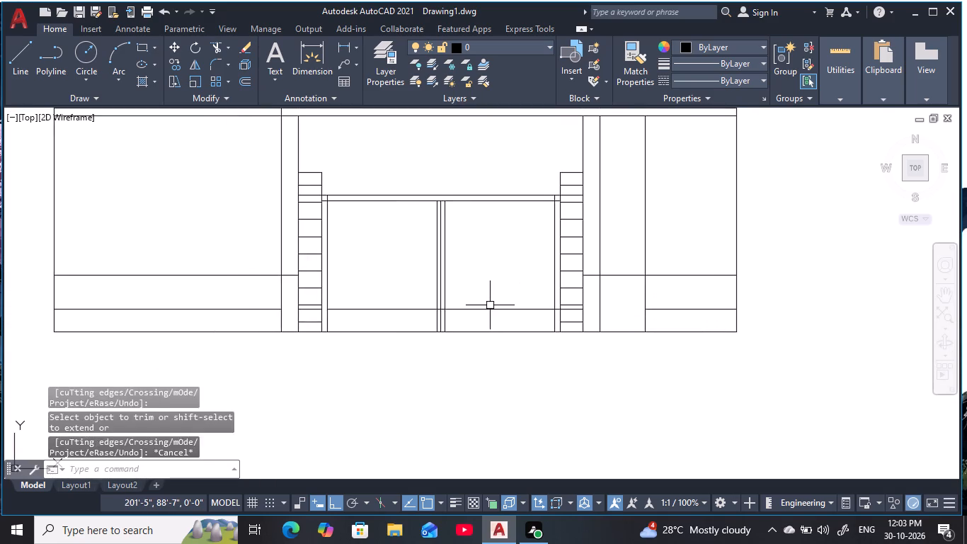
Offset the opening's 1'-high horizontal line 6" downward.
text(o)
key(space)
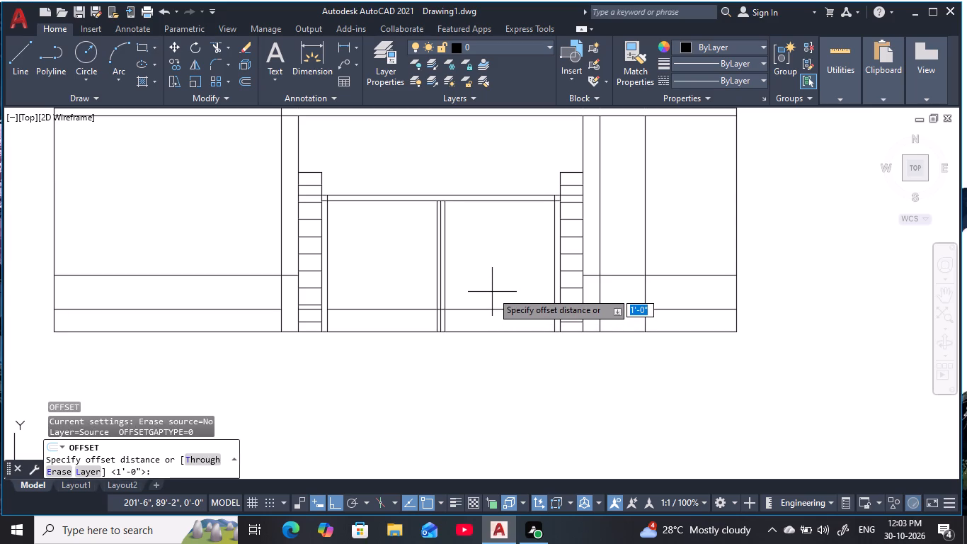
text(6)
key(space)
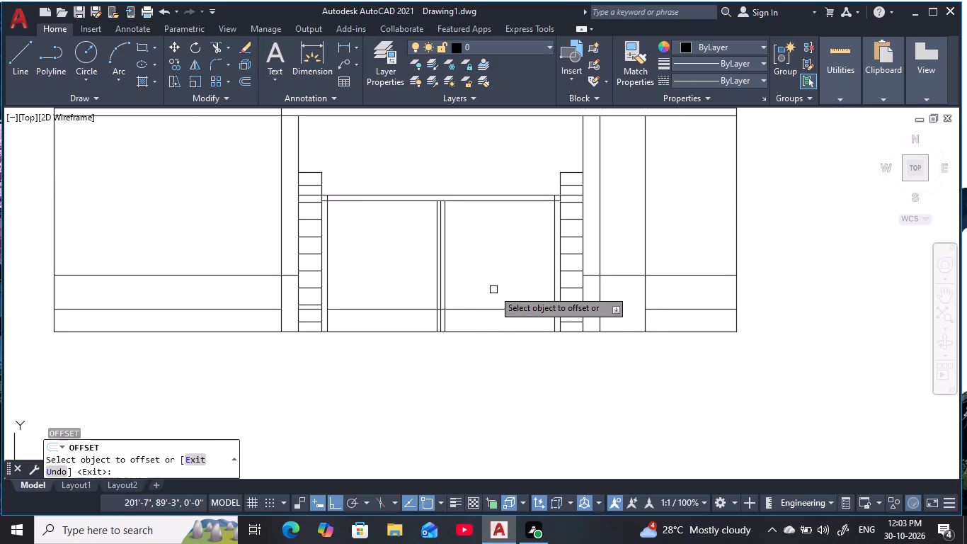
click(496, 307)
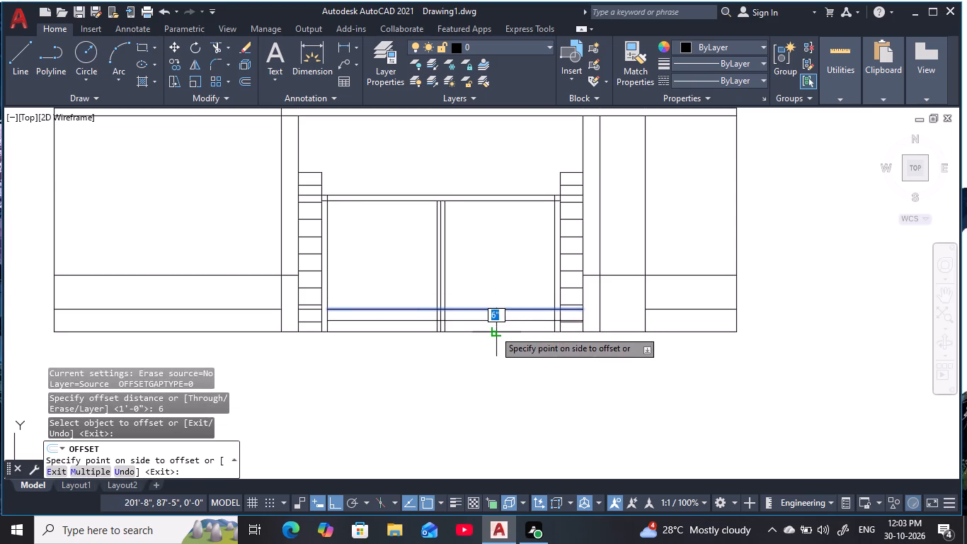
click(494, 330)
key(Escape)
key(Escape)
key(Escape)
key(Escape)
key(Escape)
key(Escape)
key(Escape)
key(Escape)
key(Escape)
key(Escape)
key(Escape)
key(Escape)
key(Escape)
key(Escape)
key(Escape)
key(Escape)
key(Escape)
key(Escape)
key(Escape)
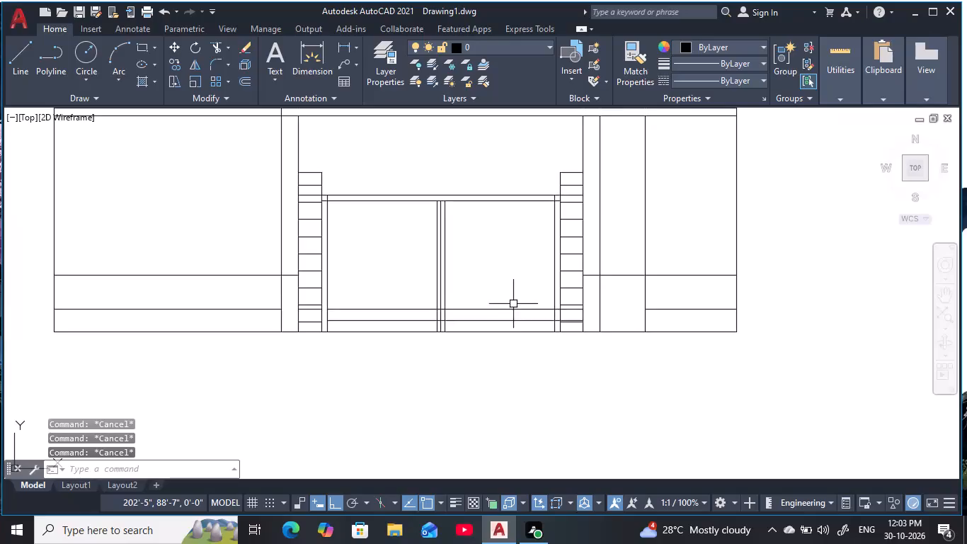
Offset the opening's 6"-high horizontal line 2" upward.
text(o 2)
key(space)
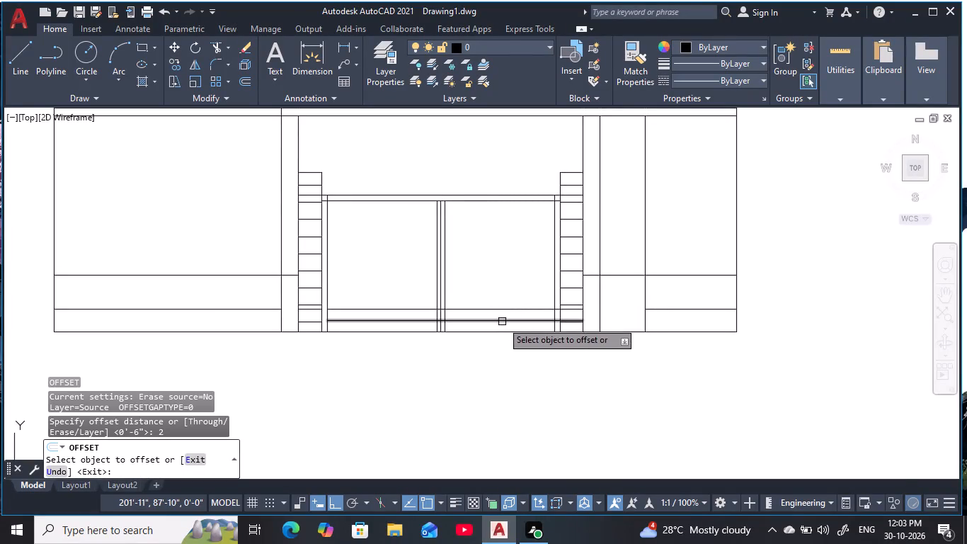
click(502, 322)
click(503, 310)
key(Escape)
key(Escape)
key(Escape)
key(Escape)
key(Escape)
key(Escape)
key(Escape)
key(Escape)
key(Escape)
key(Escape)
key(Escape)
key(Escape)
key(Escape)
key(Escape)
key(Escape)
key(Escape)
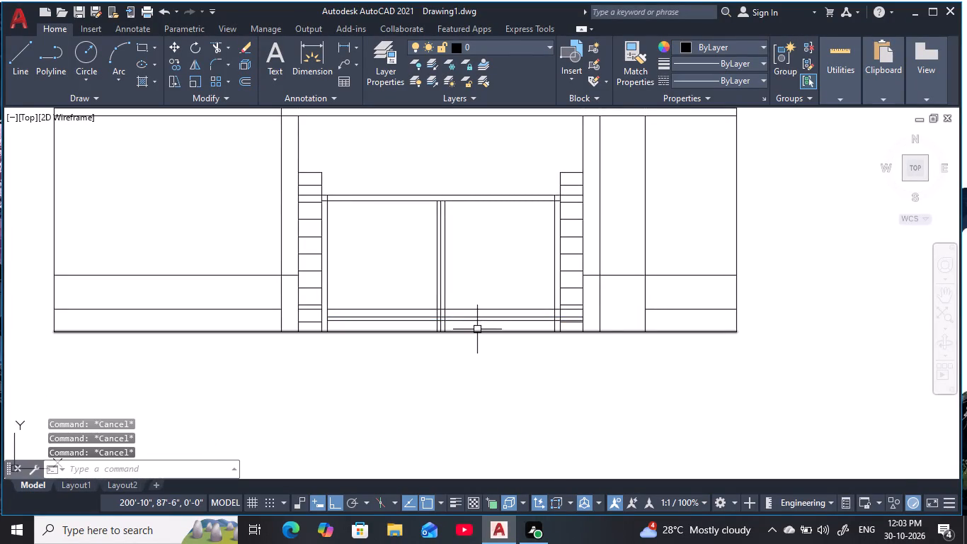
Trim the three horizontal lines near the opening's base where they cross both strips of the central divider.
key(t)
text(r)
key(space)
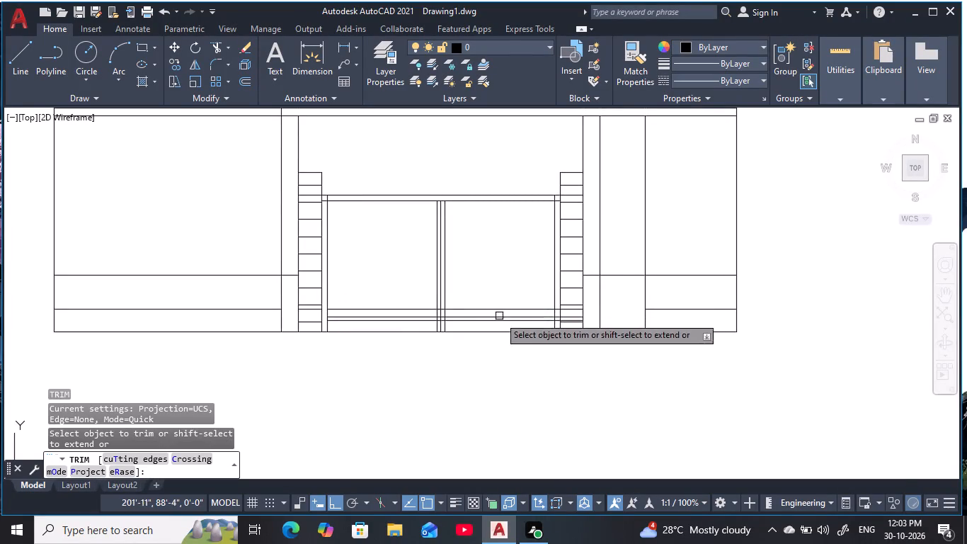
scroll(450, 322, up, 5)
drag(362, 280, 355, 349)
drag(320, 283, 323, 359)
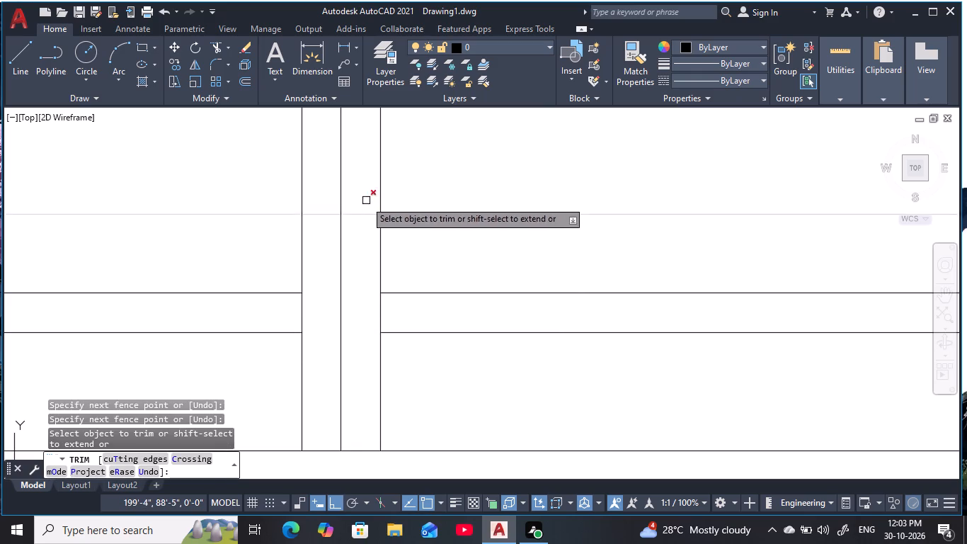
drag(360, 198, 348, 250)
drag(324, 205, 325, 251)
scroll(563, 256, down, 4)
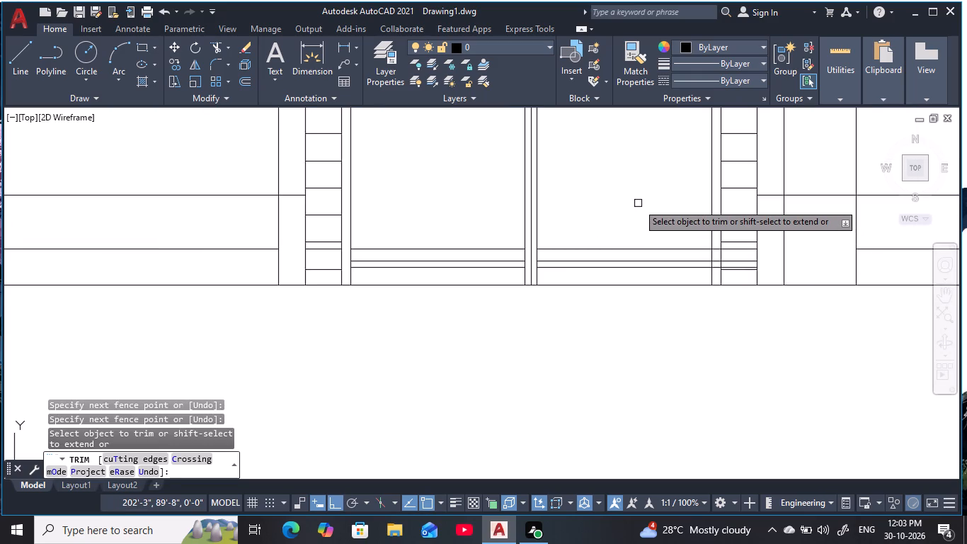
scroll(653, 215, down, 1)
middle_drag(654, 208, 619, 257)
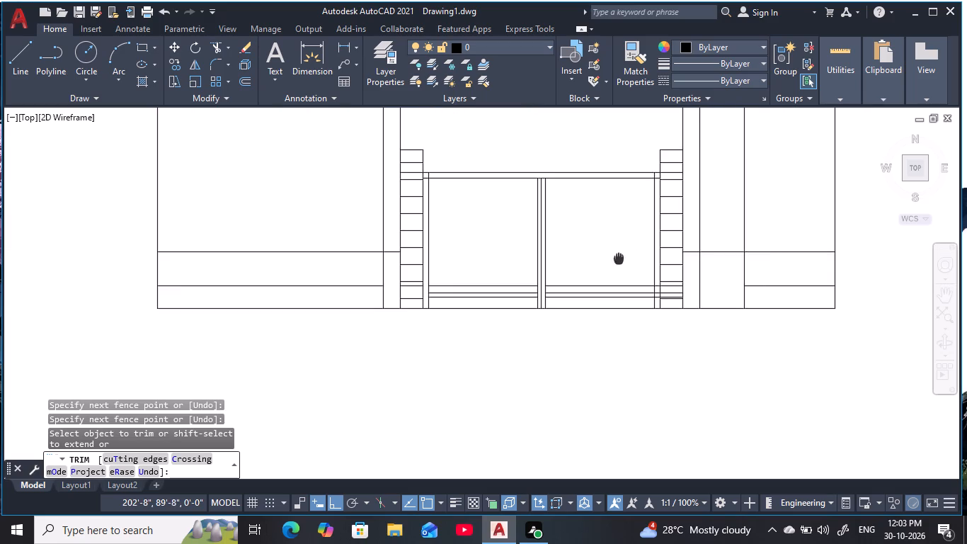
middle_drag(619, 257, 618, 257)
key(Escape)
key(Escape)
key(Escape)
key(Escape)
key(Escape)
key(Escape)
key(Escape)
key(Escape)
key(Escape)
key(Escape)
key(Escape)
key(Escape)
key(Escape)
key(Escape)
key(Escape)
key(Escape)
key(Escape)
key(Escape)
key(Escape)
key(Escape)
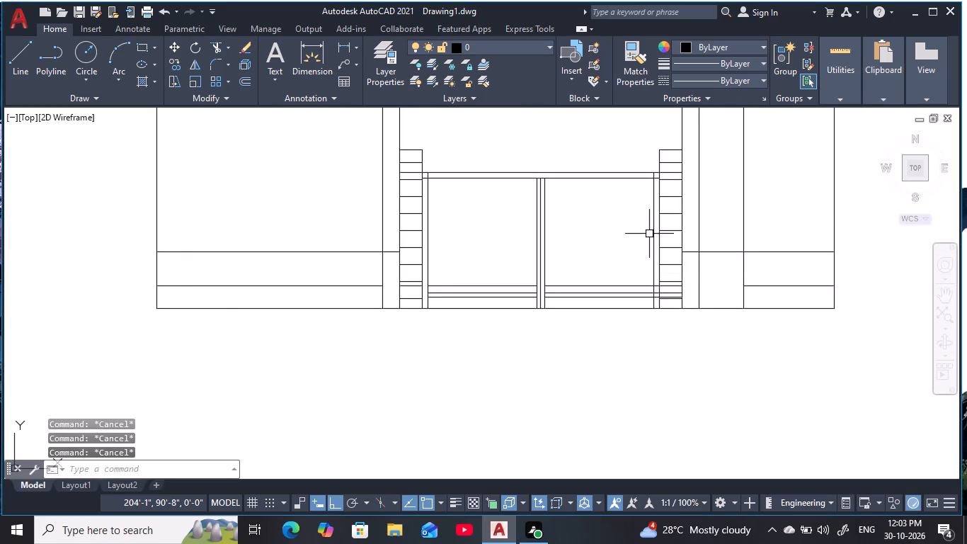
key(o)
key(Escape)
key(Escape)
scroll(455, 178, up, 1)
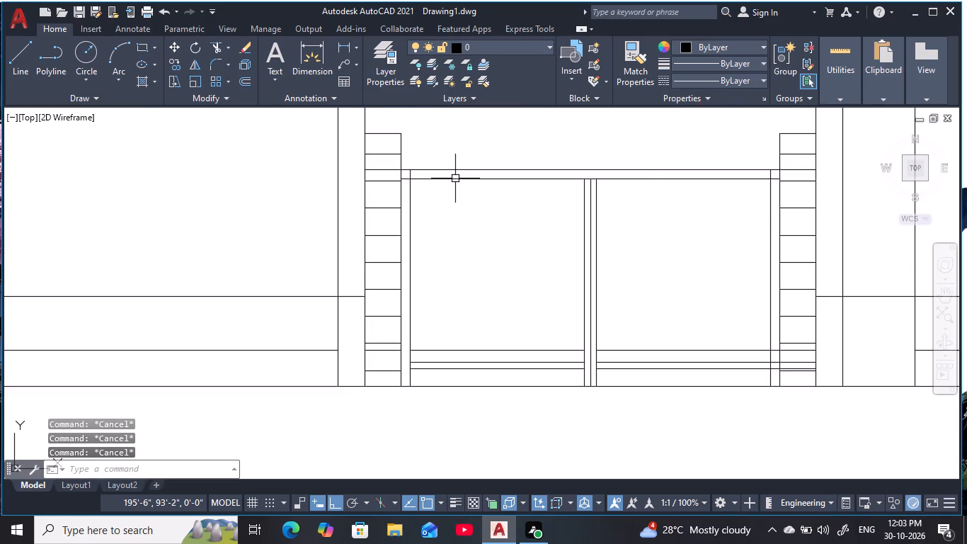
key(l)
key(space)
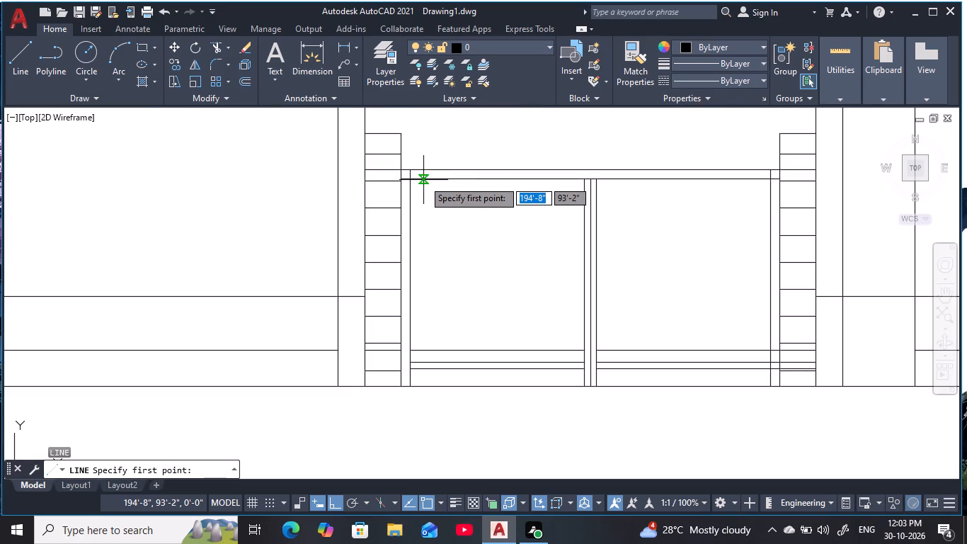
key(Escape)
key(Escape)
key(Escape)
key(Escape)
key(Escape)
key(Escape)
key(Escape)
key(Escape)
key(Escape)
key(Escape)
Offset the opening's left inner frame line repeatedly at 4" spacing toward the central divider, making 13 vertical bars.
text(o)
key(space)
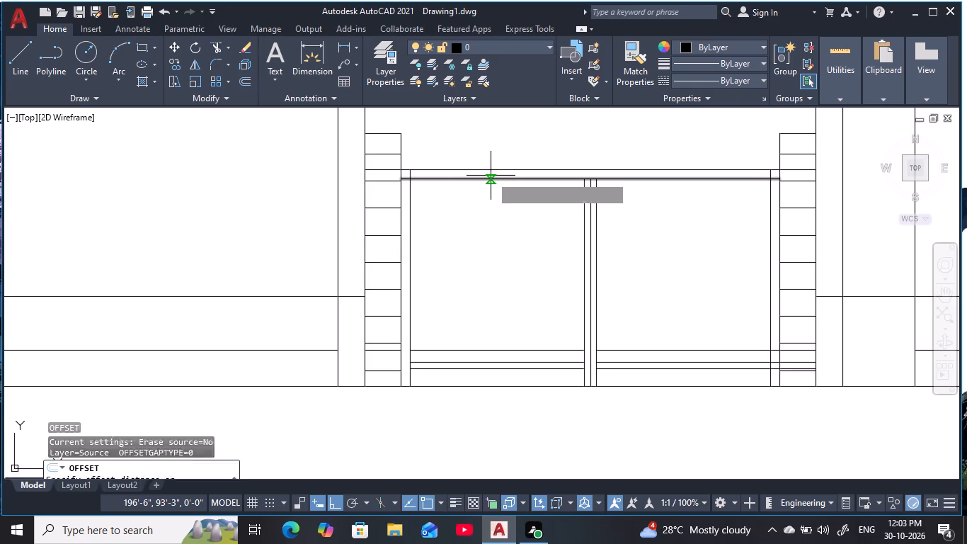
text(4)
key(space)
click(413, 239)
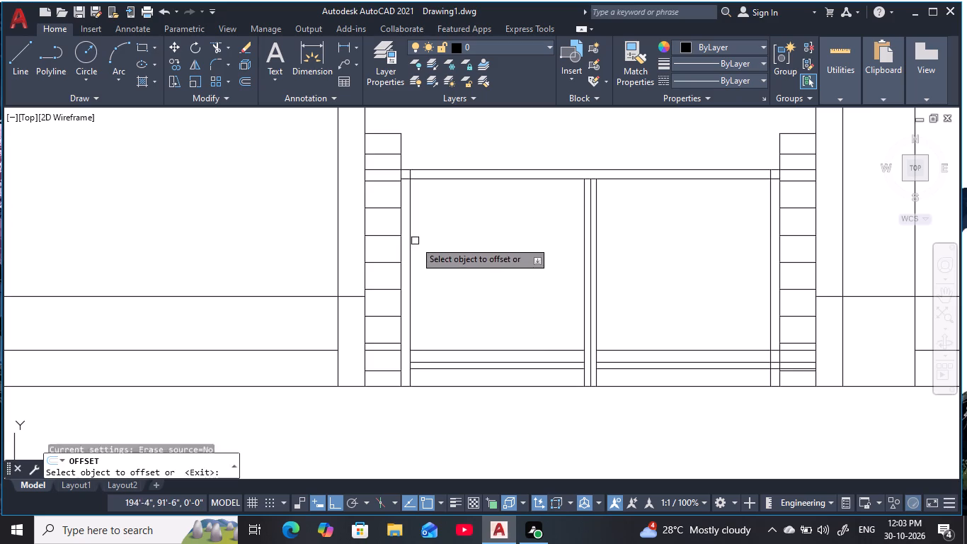
click(412, 258)
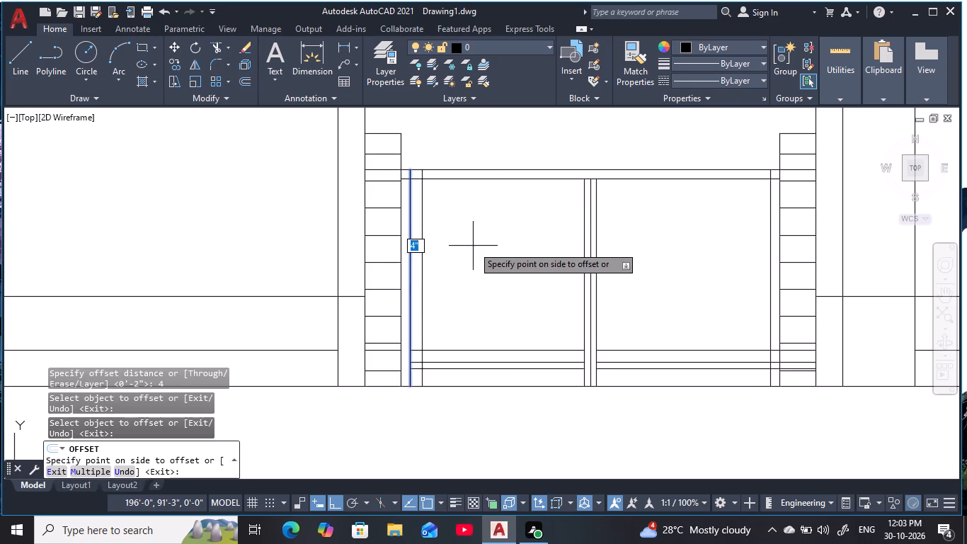
text(m)
key(space)
click(483, 242)
click(491, 244)
click(496, 247)
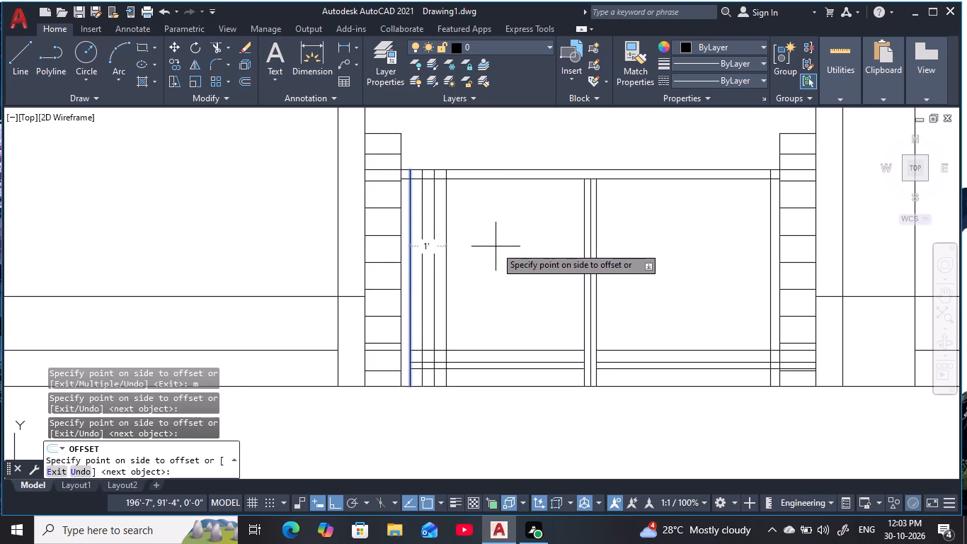
drag(513, 244, 521, 239)
click(525, 236)
click(539, 231)
click(551, 231)
click(567, 232)
double_click(573, 235)
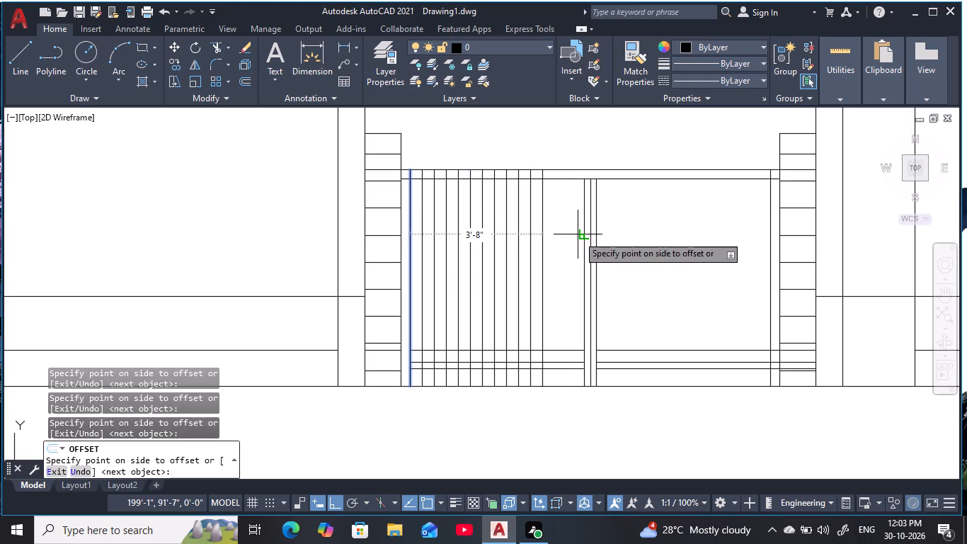
triple_click(580, 234)
click(588, 234)
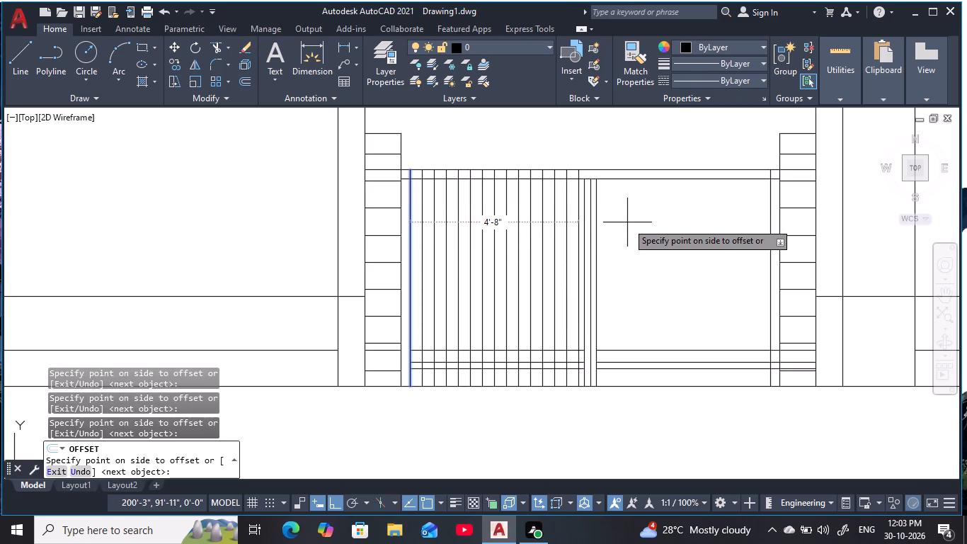
key(Escape)
key(Escape)
key(Escape)
key(Escape)
key(Escape)
key(Escape)
key(Escape)
key(Escape)
key(Escape)
key(Escape)
key(Escape)
key(Escape)
key(Escape)
key(Escape)
key(Escape)
key(Escape)
key(Escape)
key(Escape)
key(Escape)
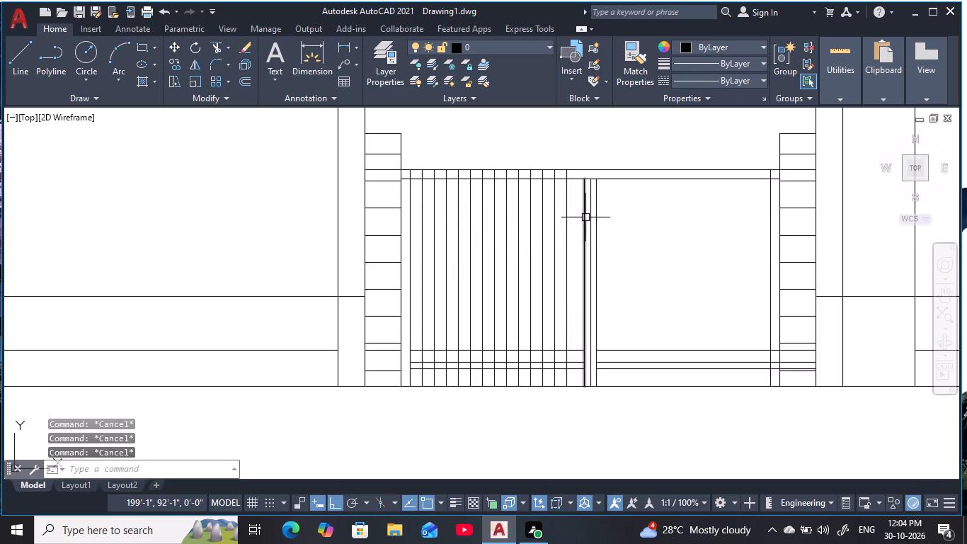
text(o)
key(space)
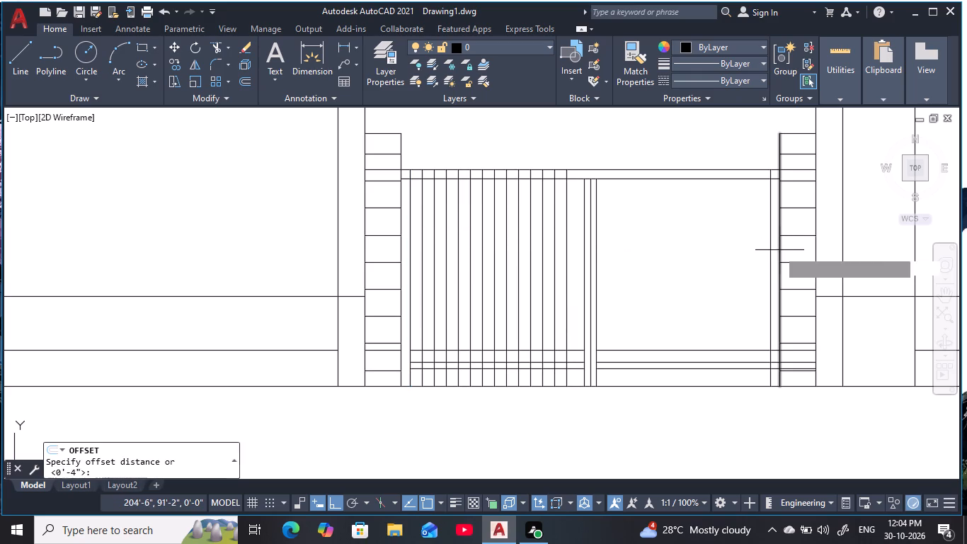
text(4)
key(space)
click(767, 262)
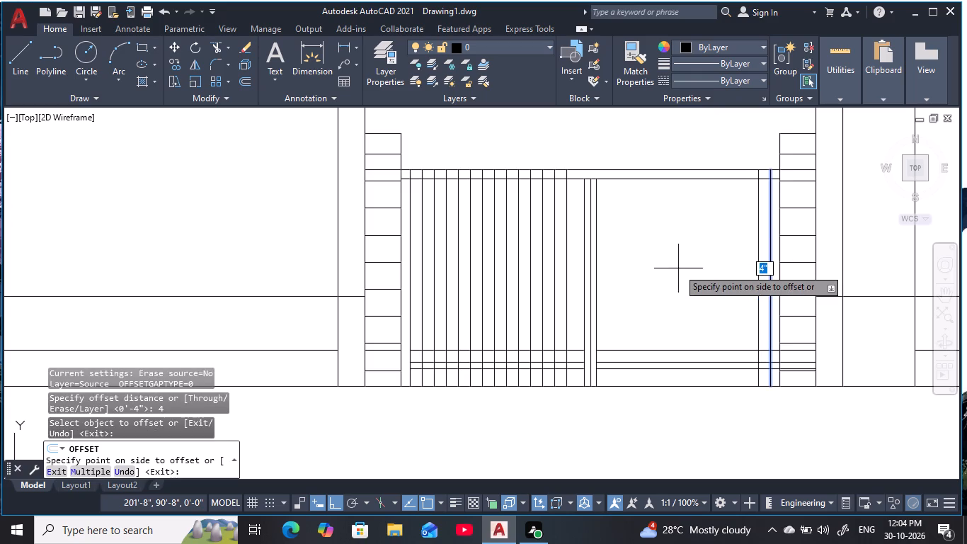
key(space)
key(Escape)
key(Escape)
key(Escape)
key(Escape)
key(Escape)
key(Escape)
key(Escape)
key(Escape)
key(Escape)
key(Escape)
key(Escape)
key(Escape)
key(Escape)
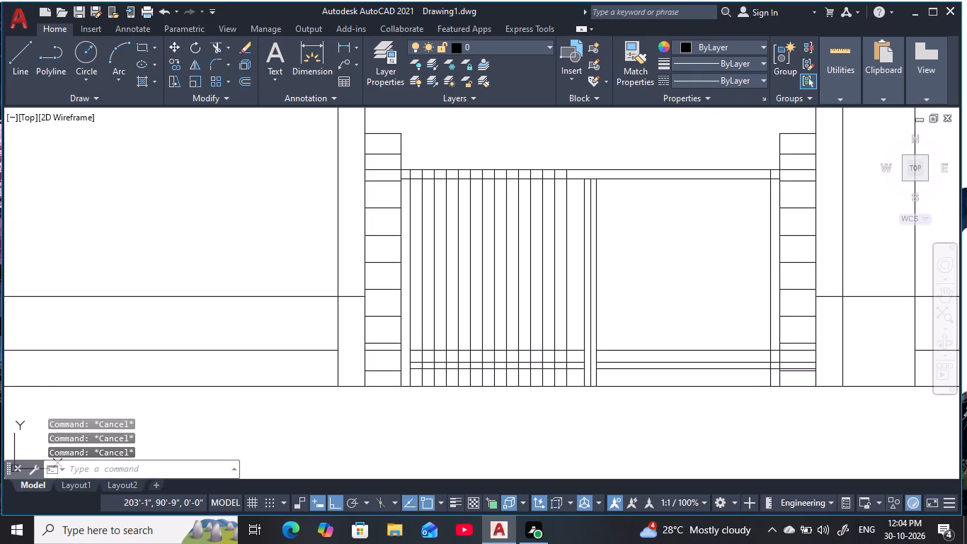
Offset the gate's right inner frame line repeatedly at 4" spacing toward the central divider, making 13 vertical bars.
text(o)
key(space)
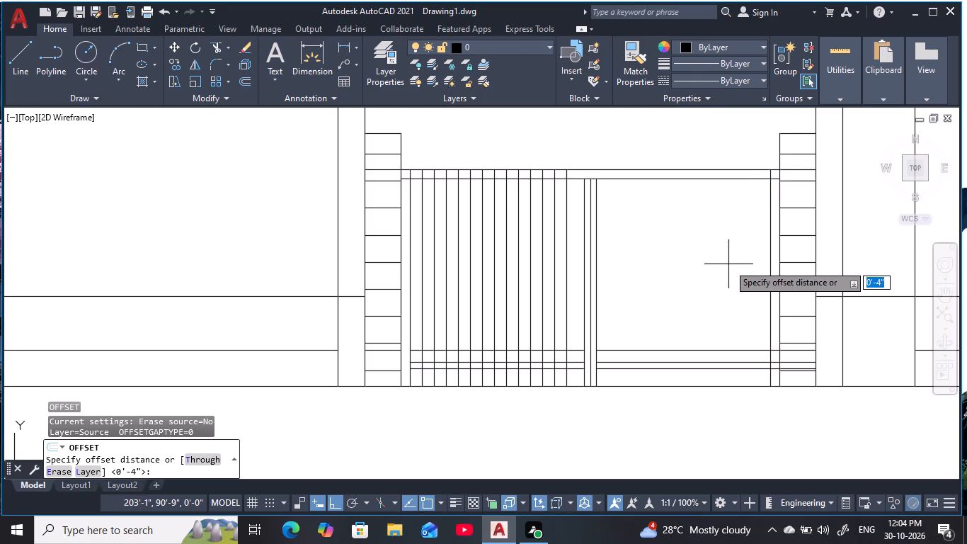
key(4)
key(space)
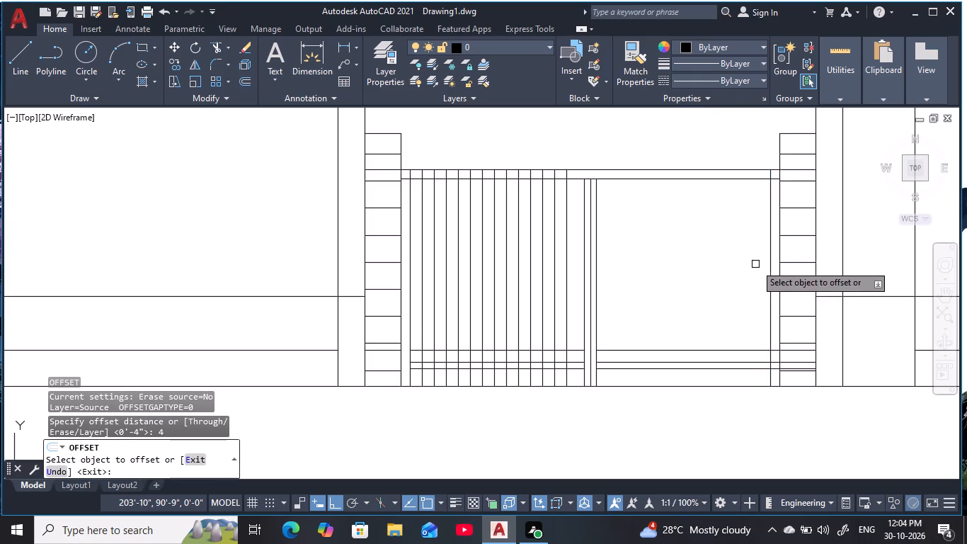
click(769, 263)
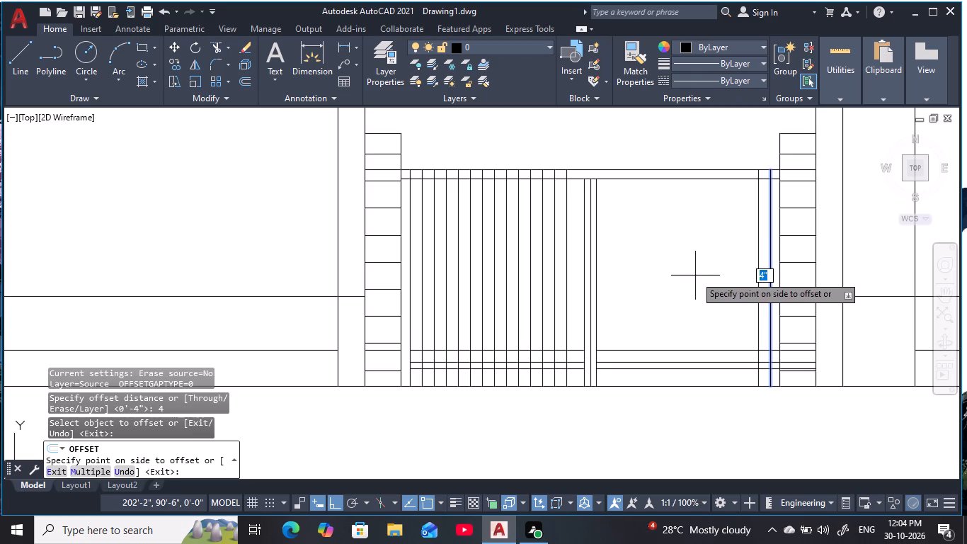
text(m)
key(space)
click(675, 282)
click(654, 282)
double_click(637, 283)
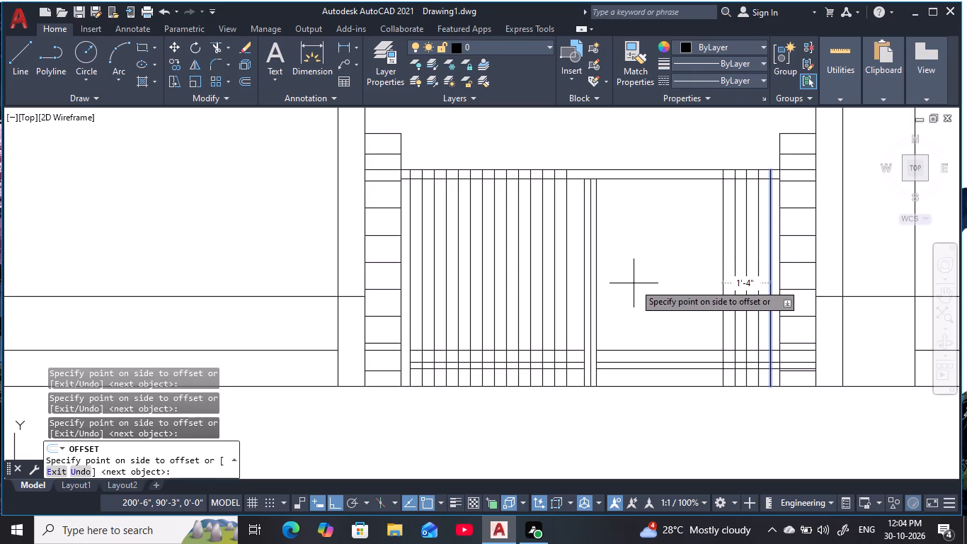
click(614, 281)
click(604, 282)
click(578, 273)
drag(548, 269, 539, 273)
click(490, 255)
drag(476, 255, 465, 266)
drag(474, 249, 468, 266)
drag(476, 256, 465, 272)
drag(473, 256, 471, 271)
click(476, 255)
key(Escape)
key(Escape)
key(Escape)
key(Escape)
key(Escape)
key(Escape)
key(Escape)
key(Escape)
key(Escape)
key(Escape)
key(Escape)
key(Escape)
key(Escape)
key(Escape)
key(Escape)
key(Escape)
key(Escape)
key(Escape)
key(Escape)
key(Escape)
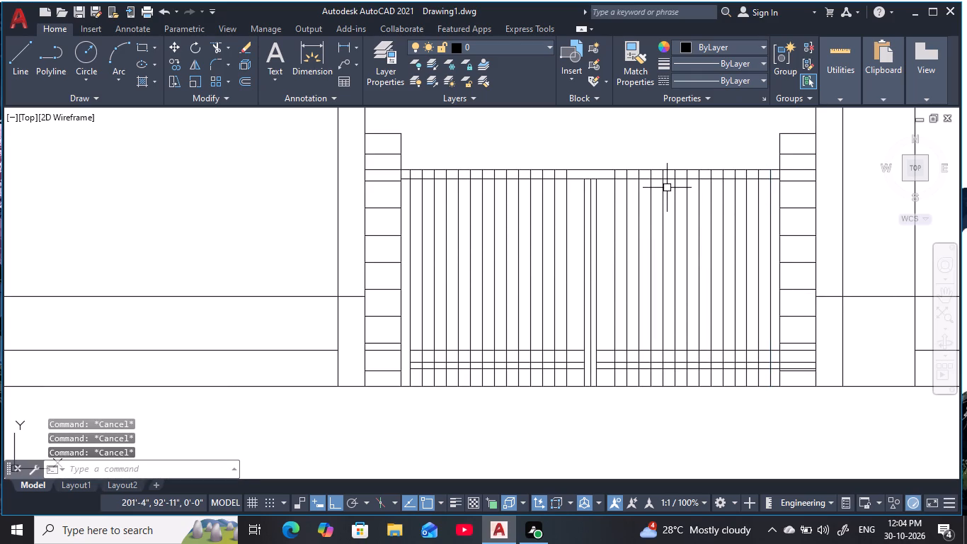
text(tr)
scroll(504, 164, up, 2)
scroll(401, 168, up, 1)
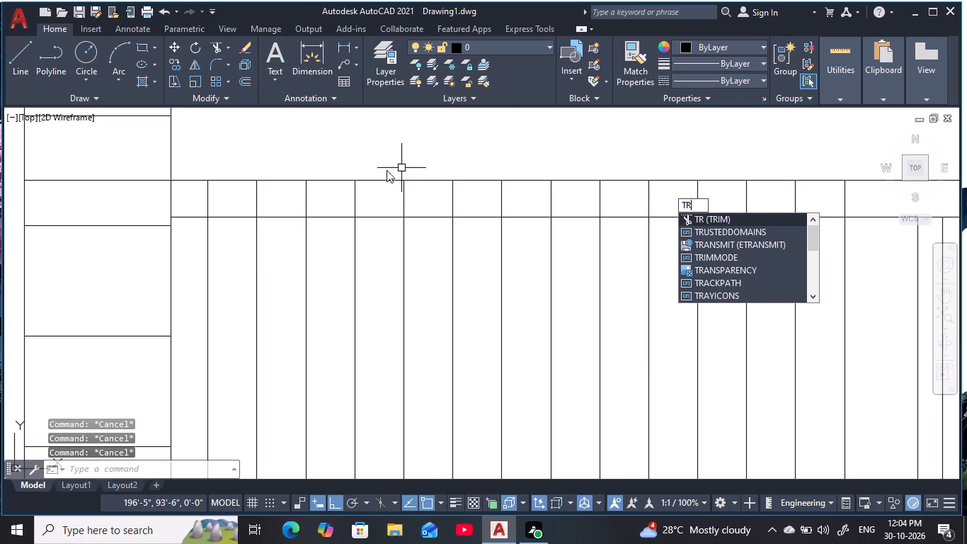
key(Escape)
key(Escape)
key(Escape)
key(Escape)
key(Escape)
Trim the left gate leaf's vertical bars where they cross the top frame rail.
scroll(664, 200, down, 3)
middle_drag(660, 200, 488, 188)
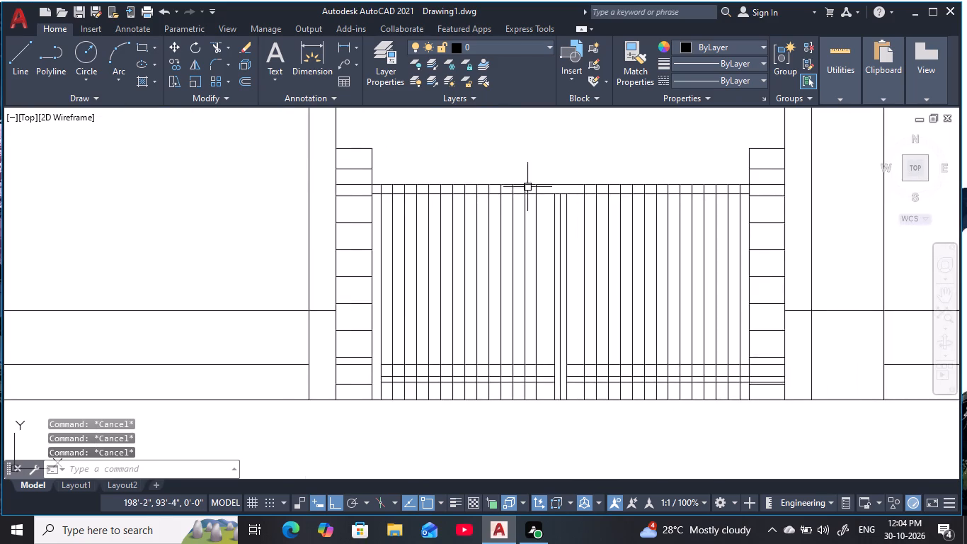
scroll(562, 195, up, 1)
key(Escape)
text(tr)
key(space)
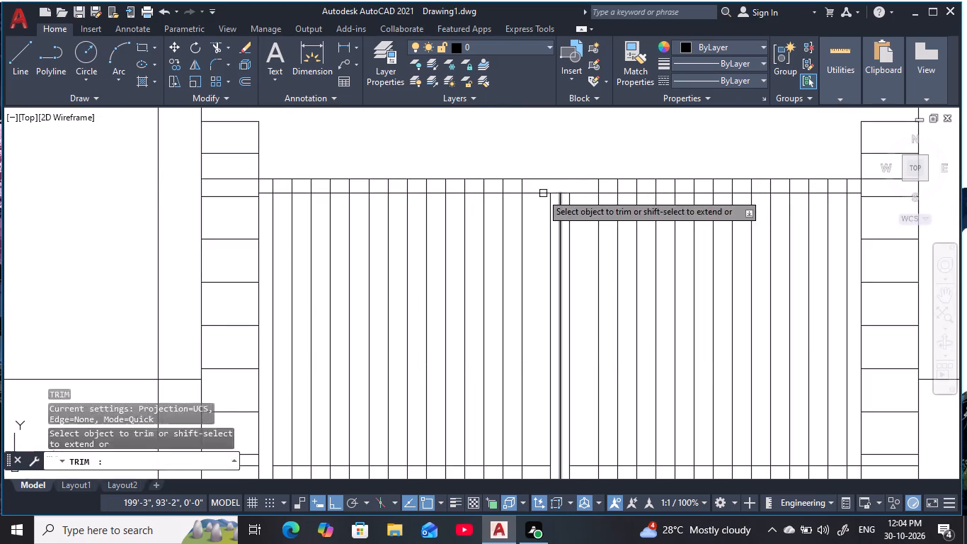
scroll(516, 195, up, 1)
drag(539, 181, 481, 187)
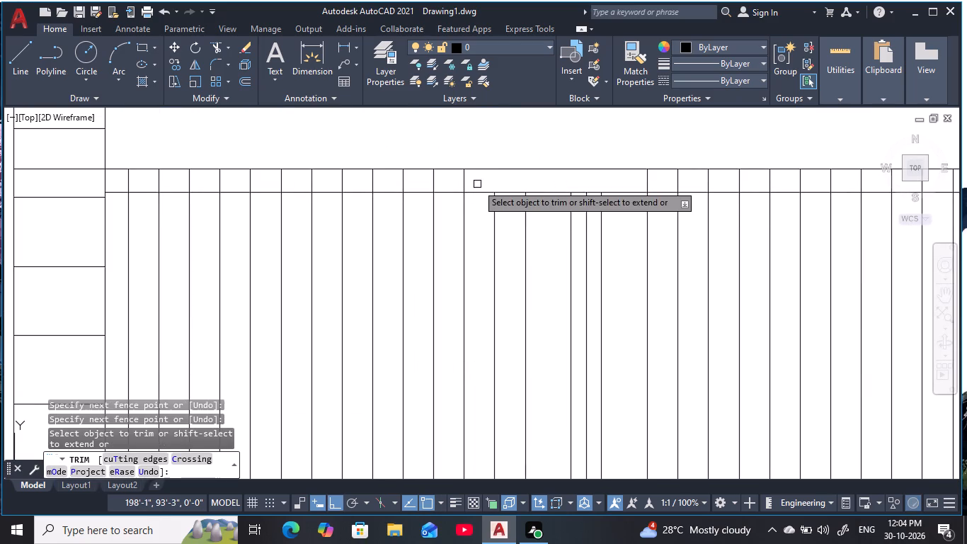
drag(476, 186, 332, 189)
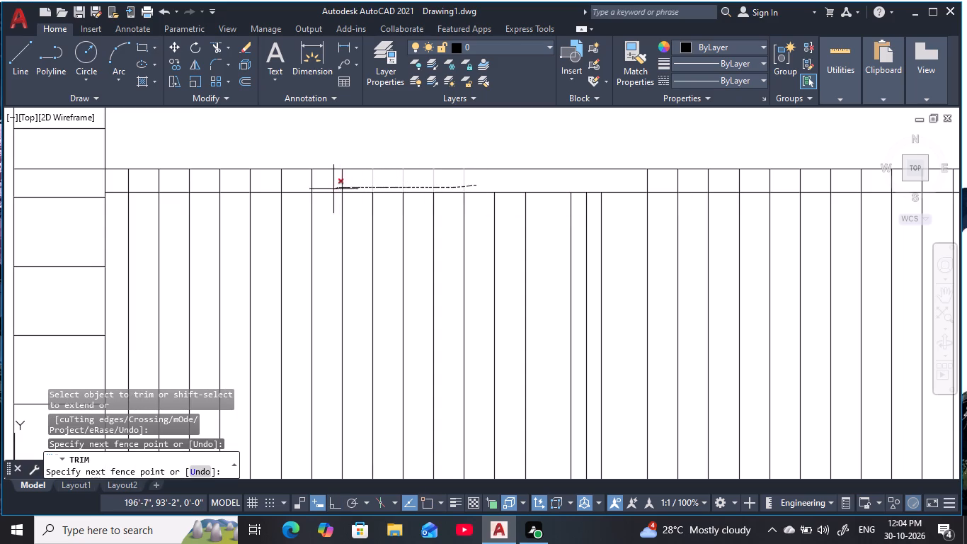
drag(332, 189, 168, 184)
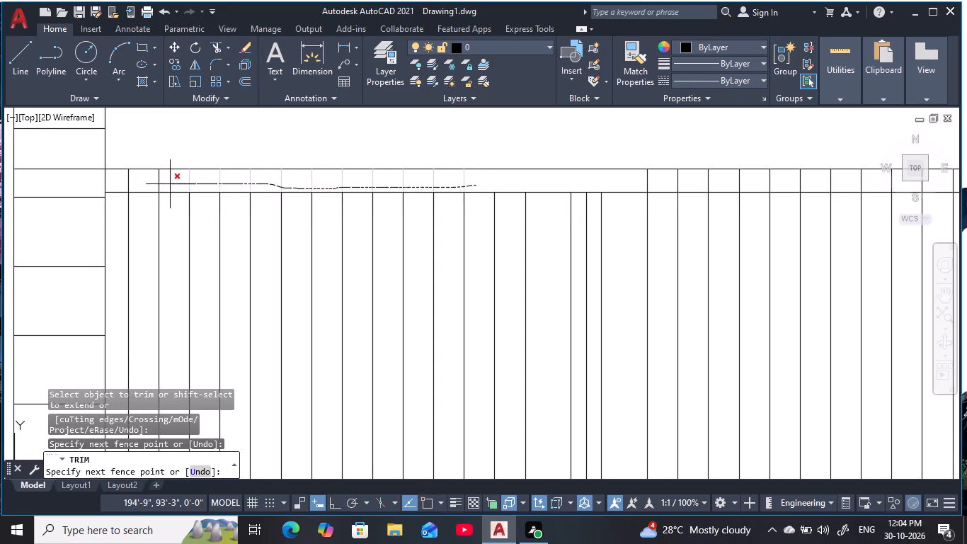
drag(168, 184, 131, 183)
Trim the right gate leaf's vertical bars where they cross the top frame rail.
scroll(653, 194, down, 2)
middle_drag(713, 190, 431, 191)
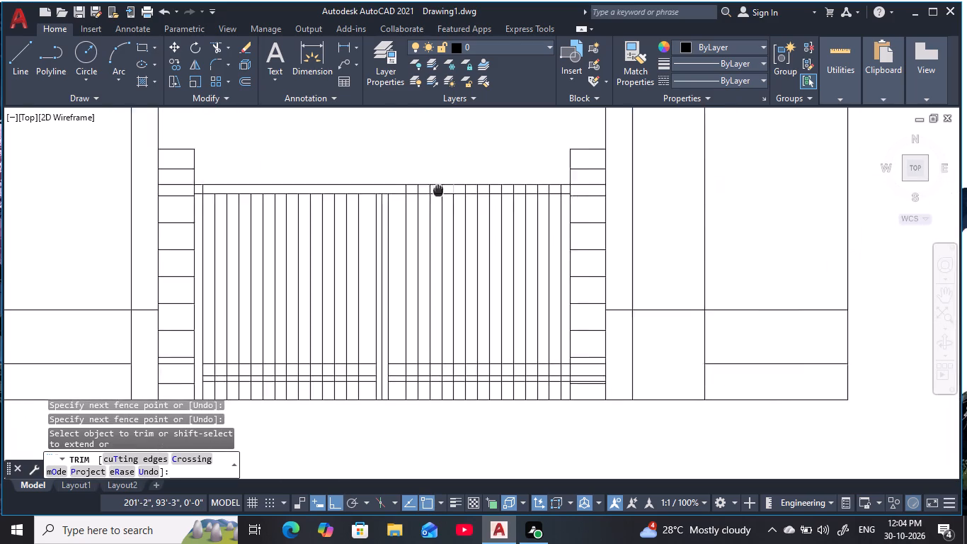
scroll(570, 203, up, 2)
drag(480, 174, 479, 174)
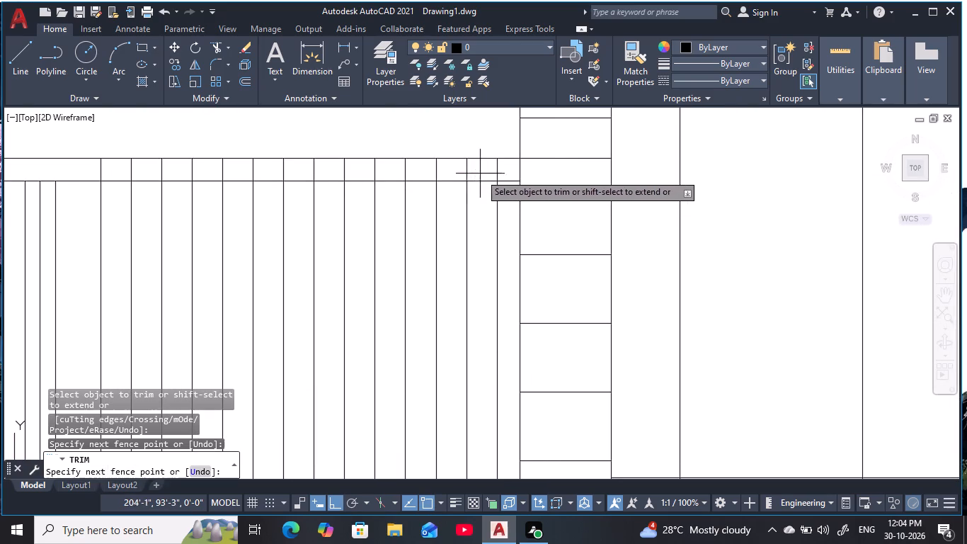
drag(479, 174, 238, 171)
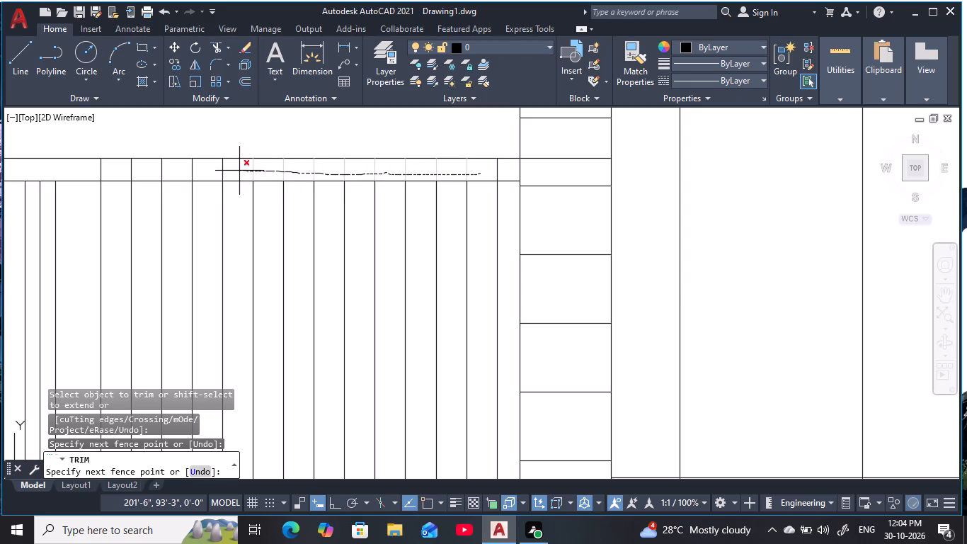
drag(238, 171, 80, 171)
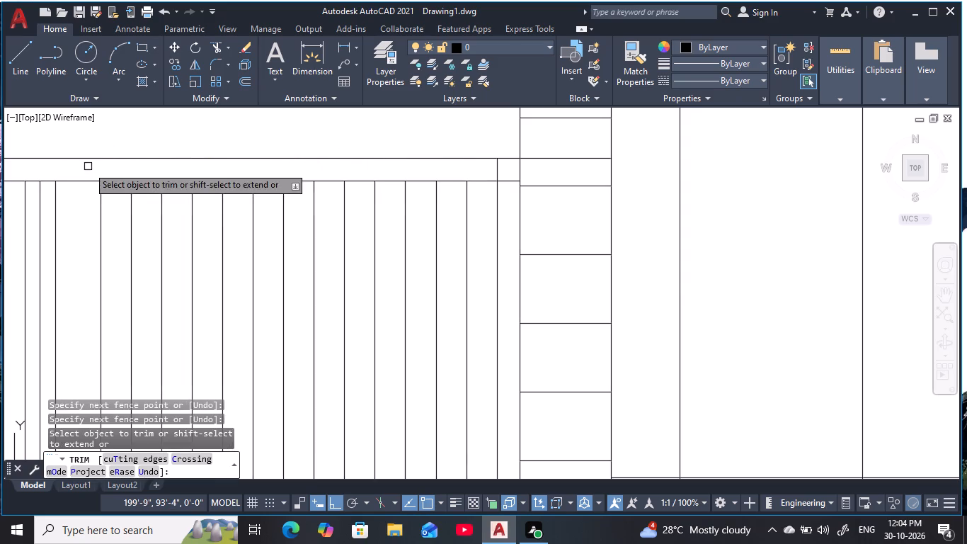
Trim the overlapping inner frame lines at the gate's upper right and upper left corners into clean corners.
scroll(259, 183, down, 3)
middle_drag(309, 239, 524, 178)
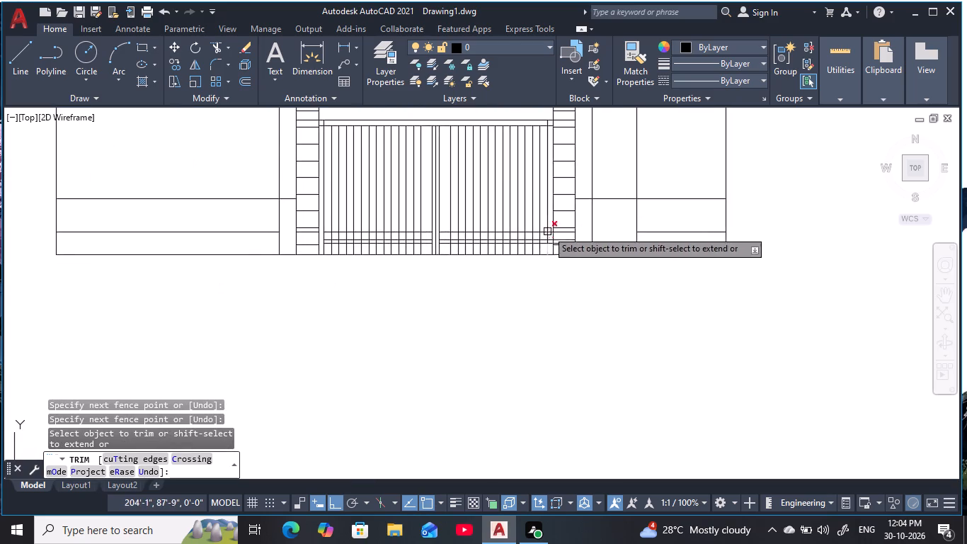
scroll(539, 185, up, 1)
middle_drag(539, 185, 542, 248)
scroll(562, 147, up, 2)
drag(533, 150, 554, 180)
scroll(321, 221, down, 2)
middle_drag(336, 223, 677, 234)
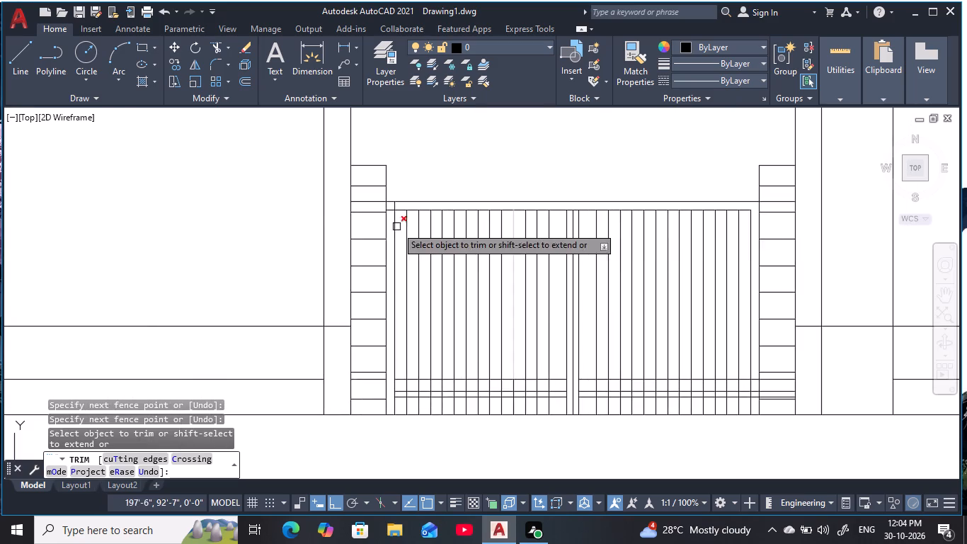
scroll(389, 210, up, 5)
drag(482, 181, 393, 249)
Trim the vertical bars and inner side frame lines of both gate leaves below the lowest base rail line.
scroll(534, 252, down, 2)
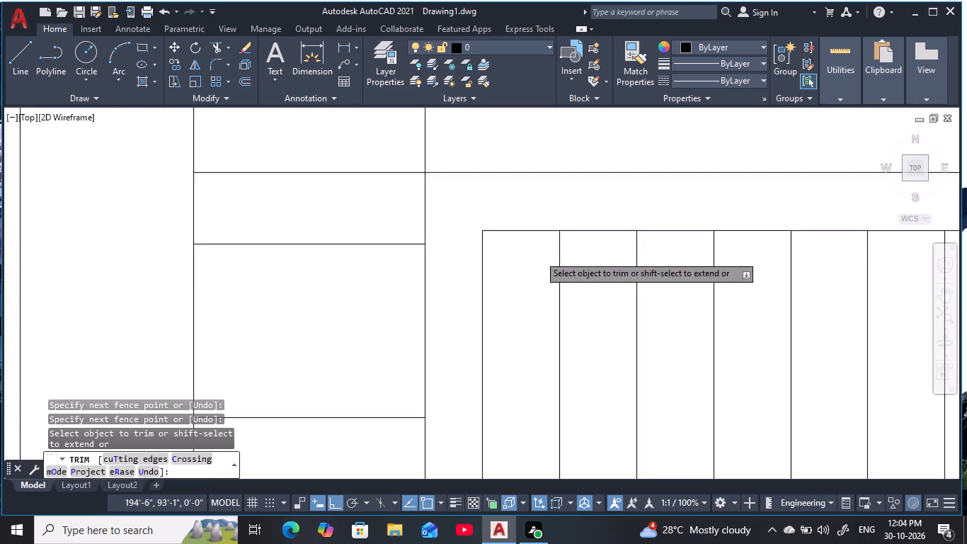
scroll(544, 256, down, 2)
scroll(637, 296, down, 2)
middle_drag(693, 309, 530, 229)
scroll(466, 355, up, 1)
middle_drag(467, 351, 486, 322)
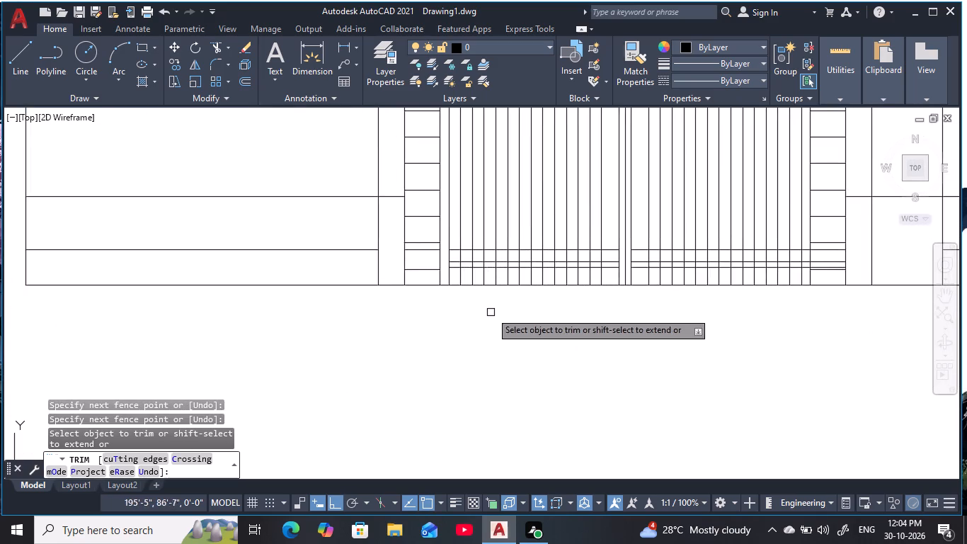
scroll(474, 258, up, 2)
middle_drag(474, 258, 425, 255)
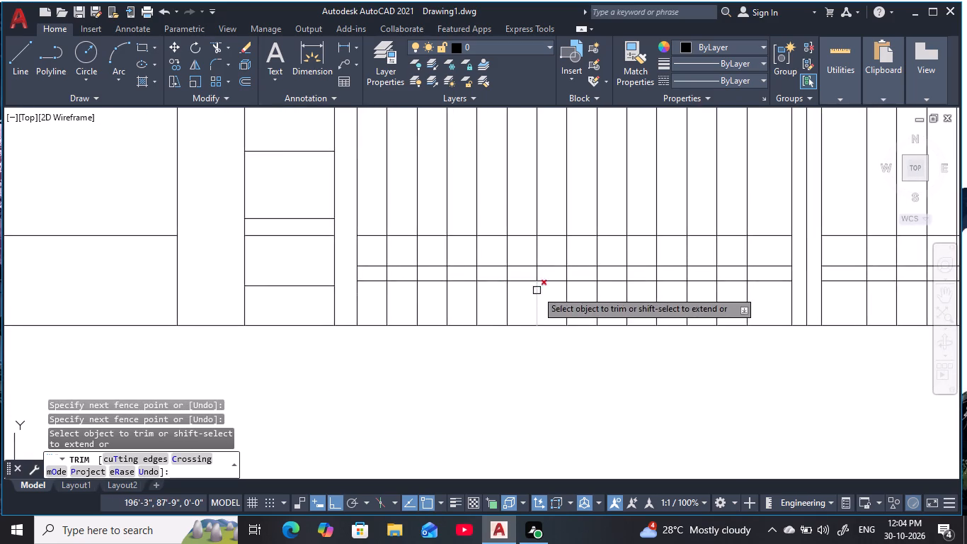
middle_drag(537, 290, 428, 284)
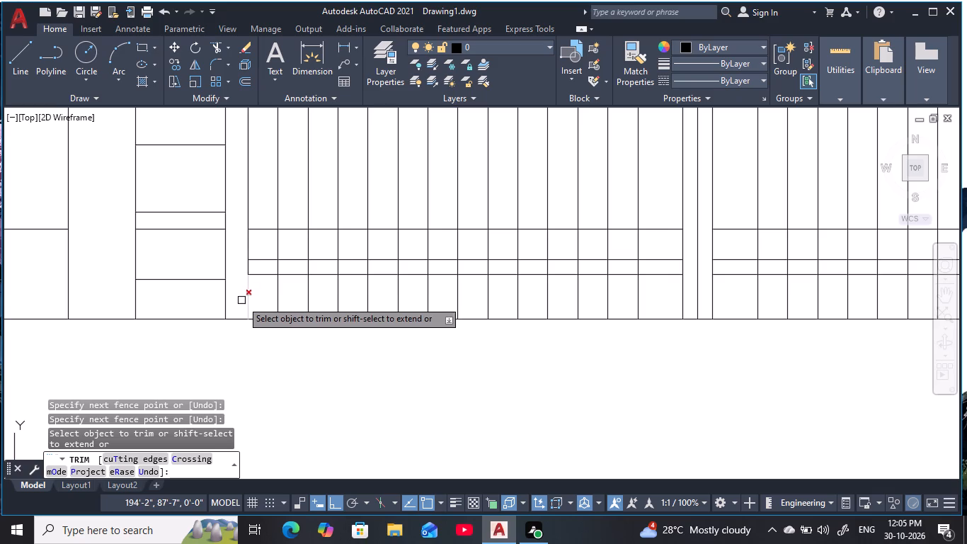
drag(239, 302, 659, 299)
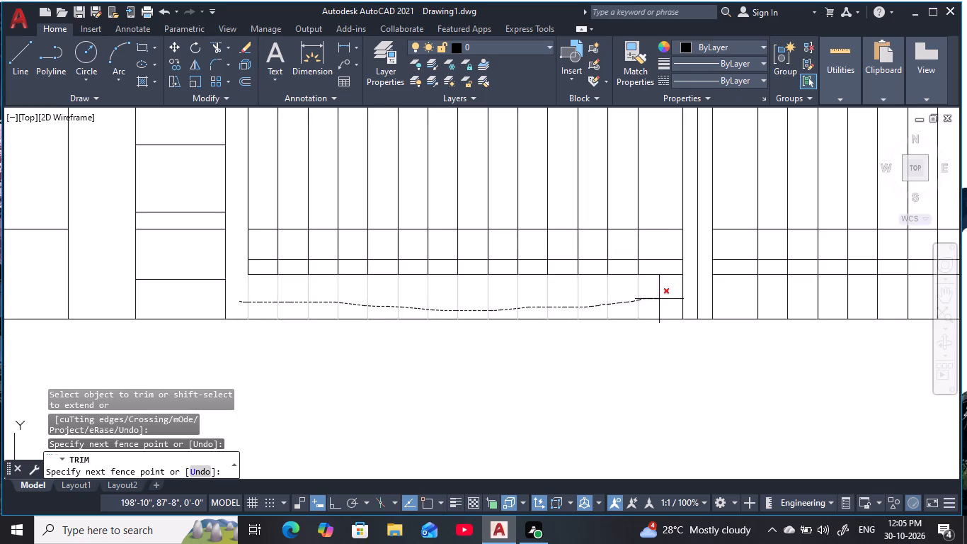
drag(659, 299, 660, 299)
middle_drag(673, 296, 378, 295)
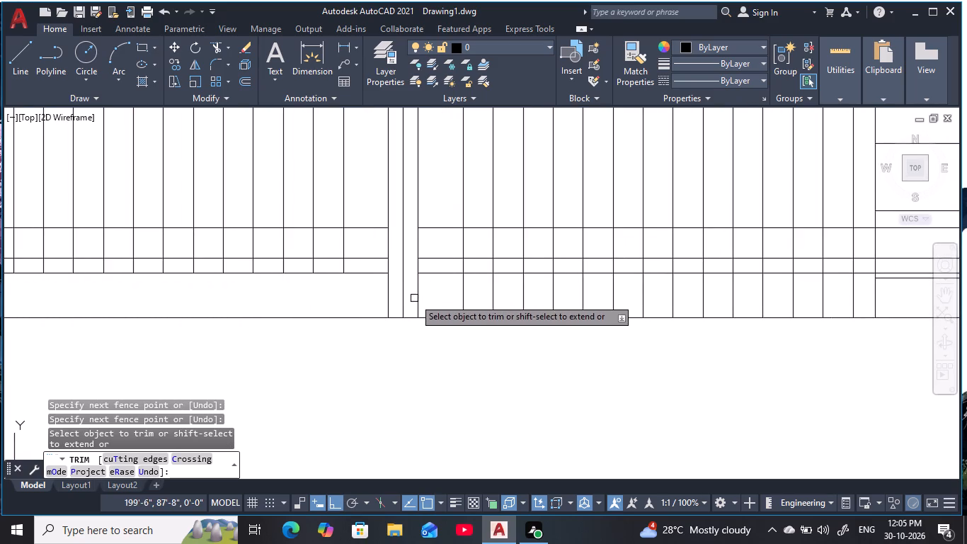
drag(442, 293, 814, 297)
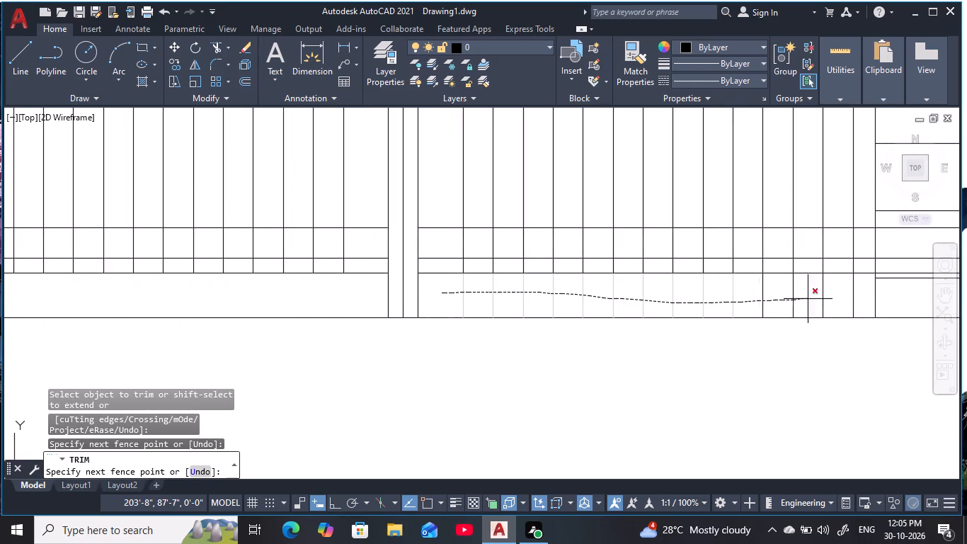
drag(814, 297, 861, 291)
Trim the right leaf's bars between the two lowest rail lines, and the upper of those lines between the last bar and the side frame.
middle_drag(865, 293, 845, 327)
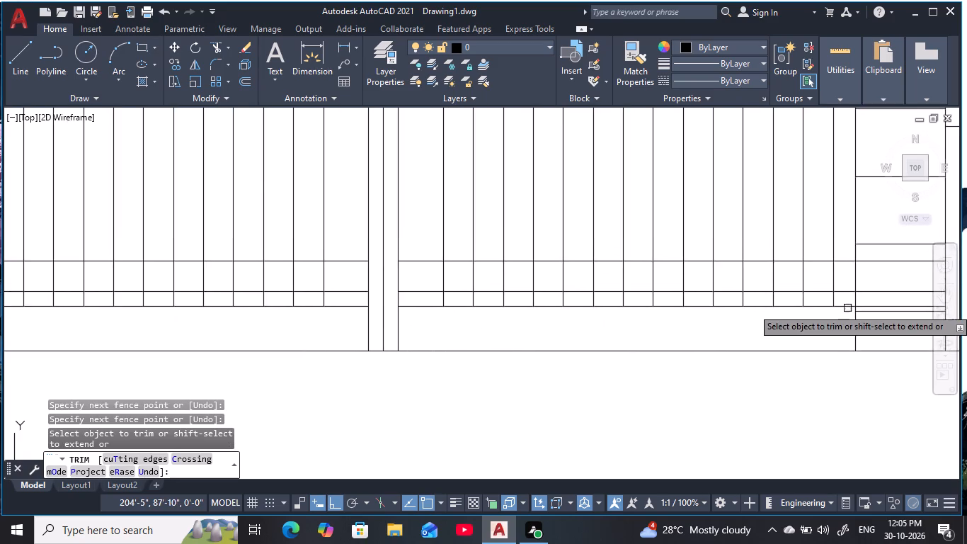
scroll(854, 297, down, 1)
scroll(833, 286, up, 1)
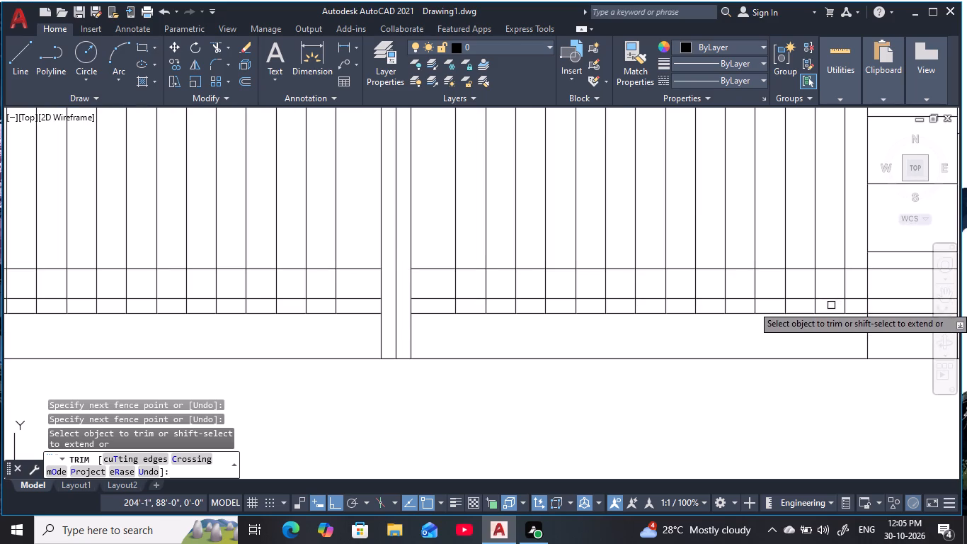
click(835, 296)
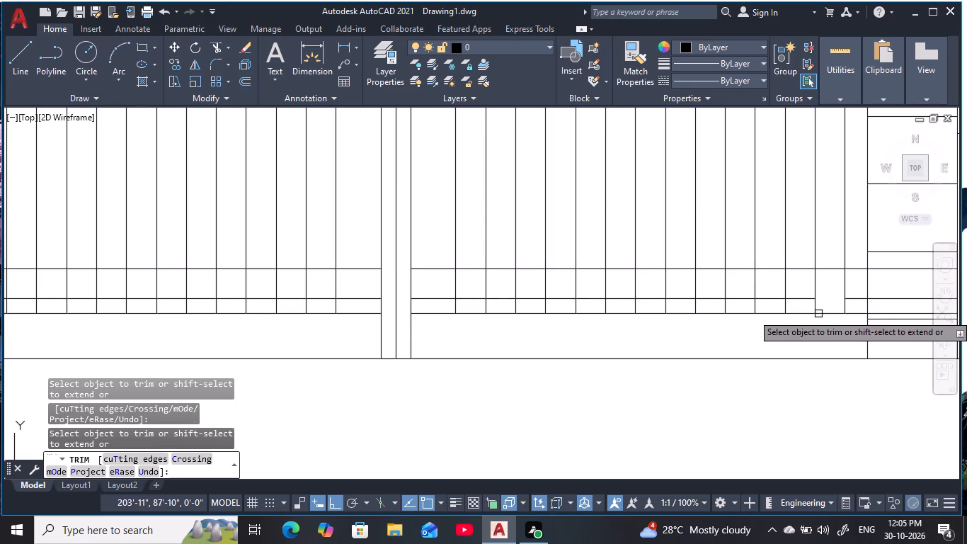
drag(828, 304, 798, 310)
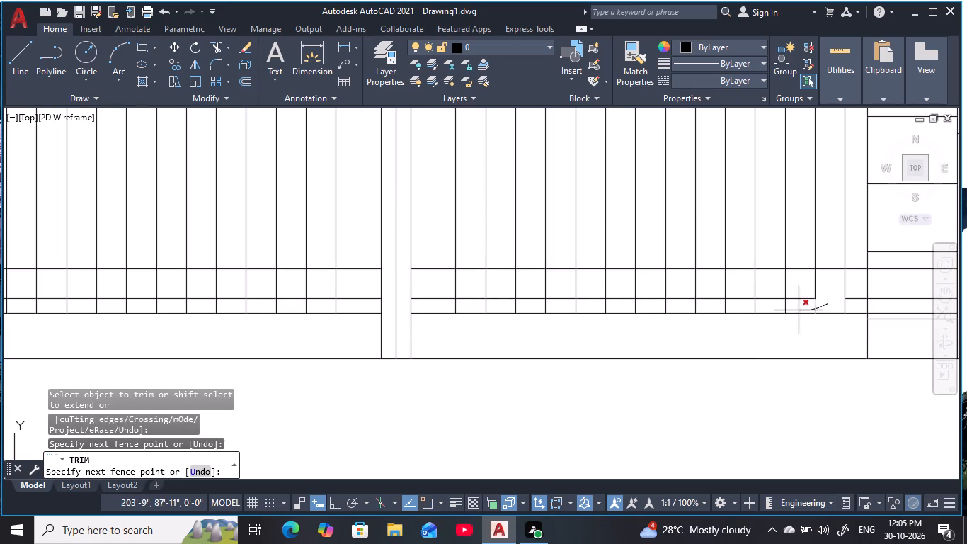
drag(798, 310, 665, 309)
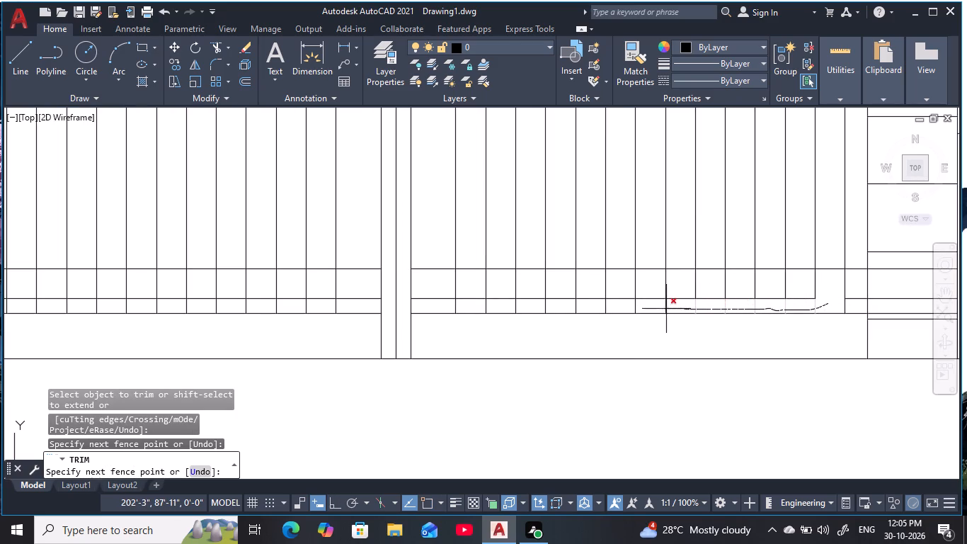
drag(665, 309, 563, 308)
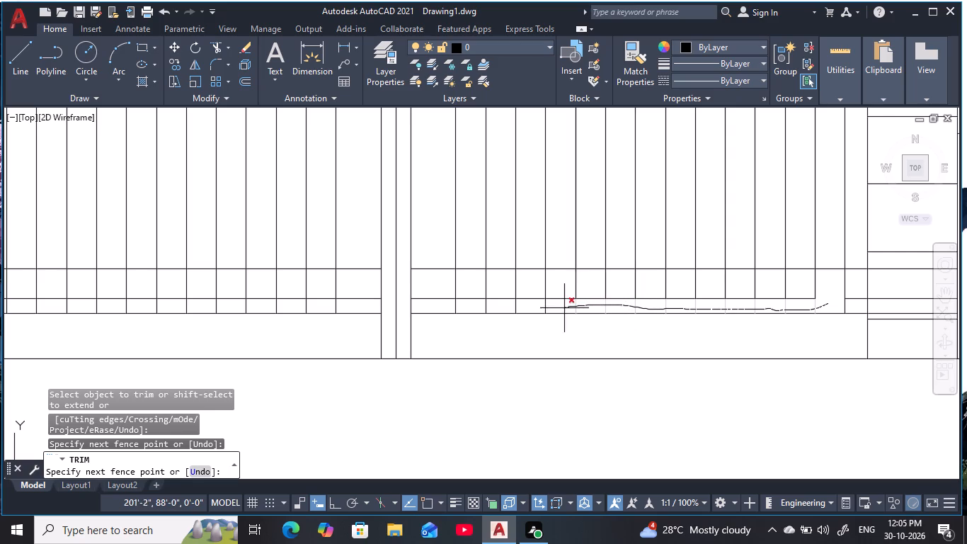
drag(563, 308, 441, 309)
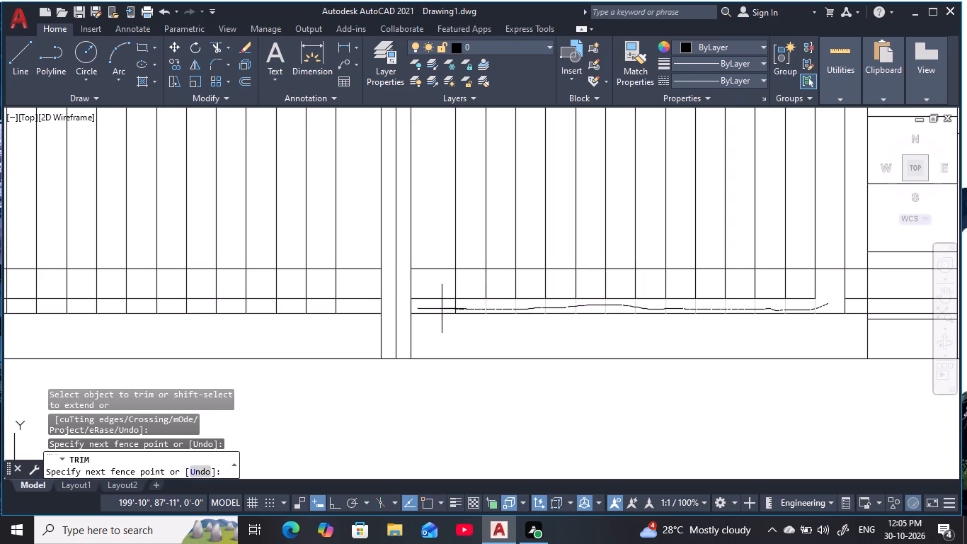
drag(441, 309, 439, 309)
Trim the left leaf's bars between the two lowest rail lines, and the upper two rail lines between the left frame and first bar.
scroll(437, 308, down, 1)
middle_drag(492, 321, 723, 326)
scroll(579, 329, up, 2)
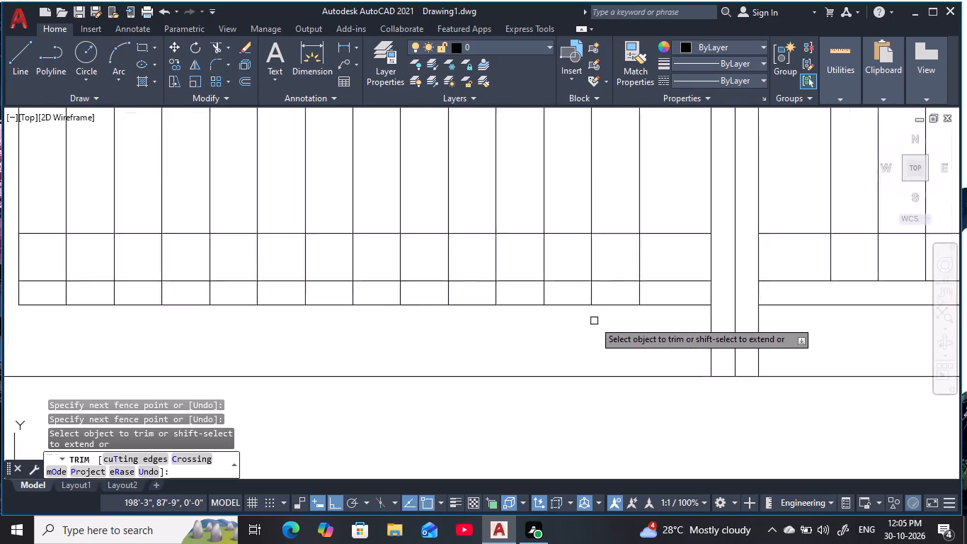
scroll(594, 321, up, 1)
drag(704, 285, 468, 285)
middle_drag(464, 285, 813, 283)
drag(828, 283, 619, 279)
middle_drag(611, 279, 865, 281)
drag(866, 281, 567, 275)
middle_drag(566, 275, 663, 274)
drag(660, 273, 613, 273)
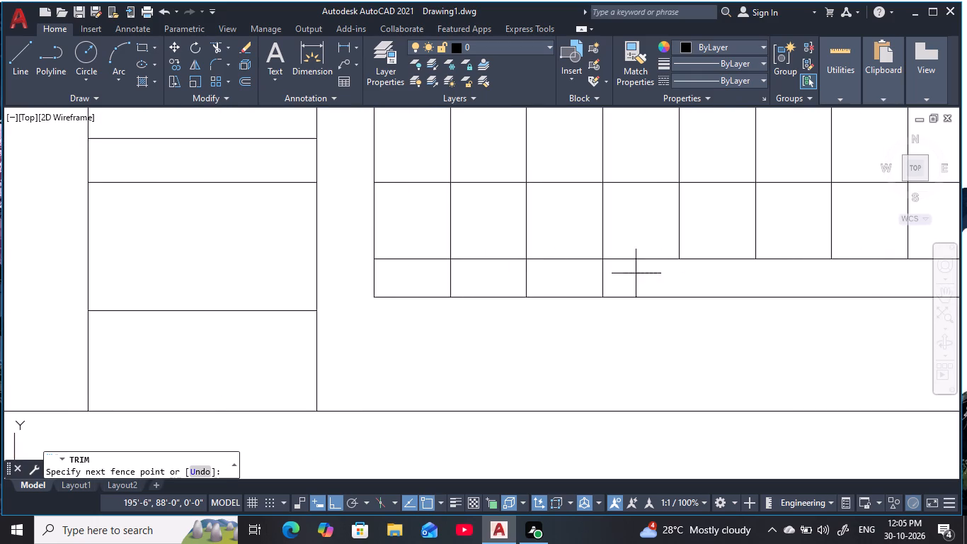
drag(613, 273, 412, 173)
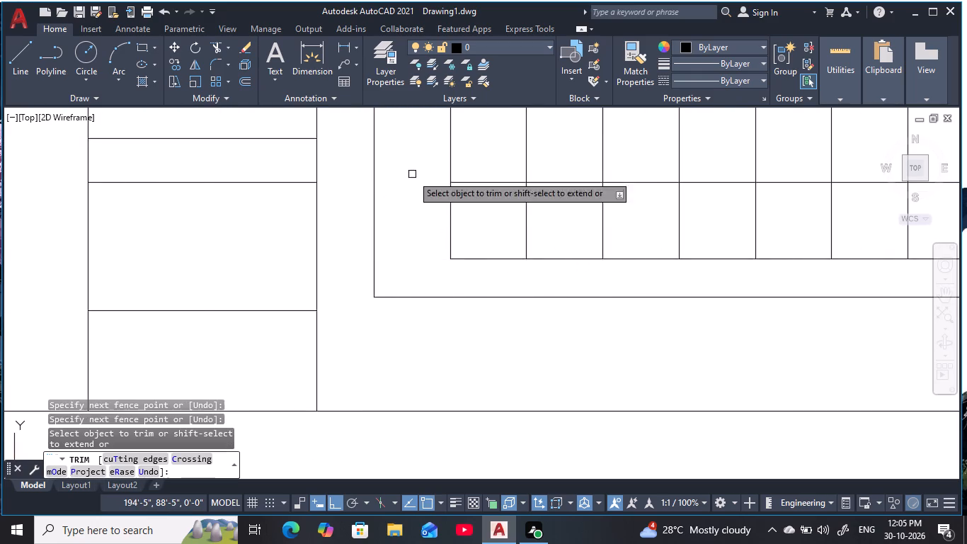
scroll(440, 227, down, 6)
middle_drag(665, 263, 561, 271)
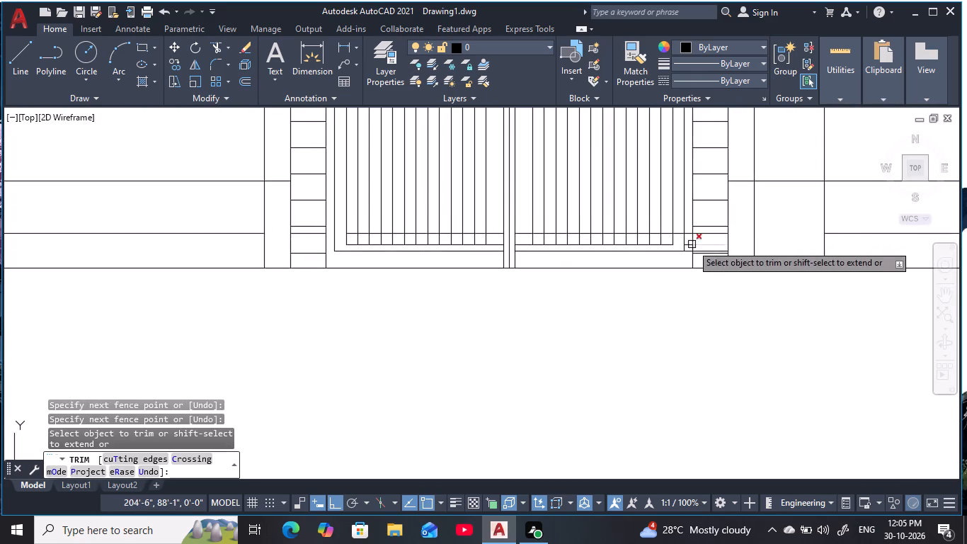
Trim the upper base rail line in the gap between the right leaf's last bar and its side frame.
scroll(685, 240, up, 3)
drag(660, 201, 638, 242)
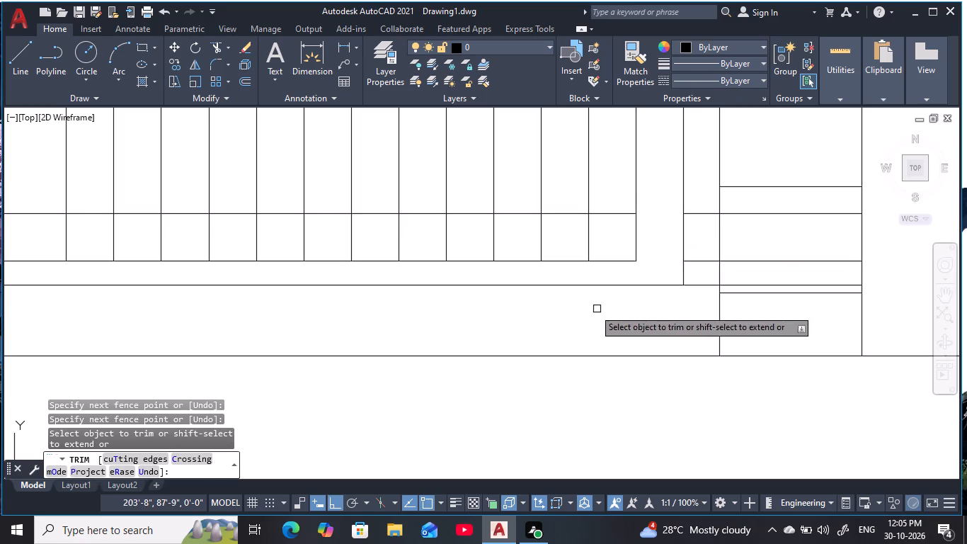
middle_drag(515, 280, 730, 292)
scroll(762, 292, down, 3)
scroll(687, 293, down, 1)
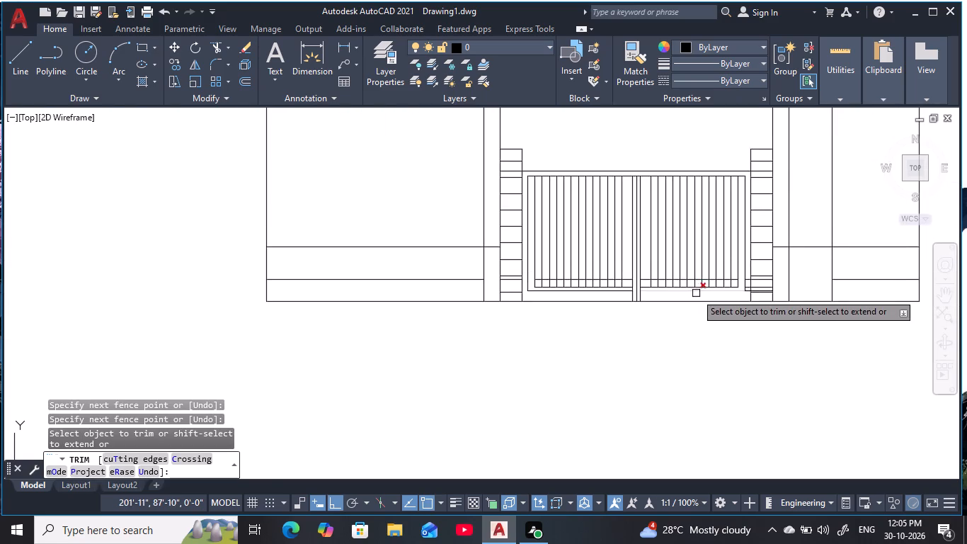
middle_drag(695, 293, 669, 306)
scroll(670, 300, up, 1)
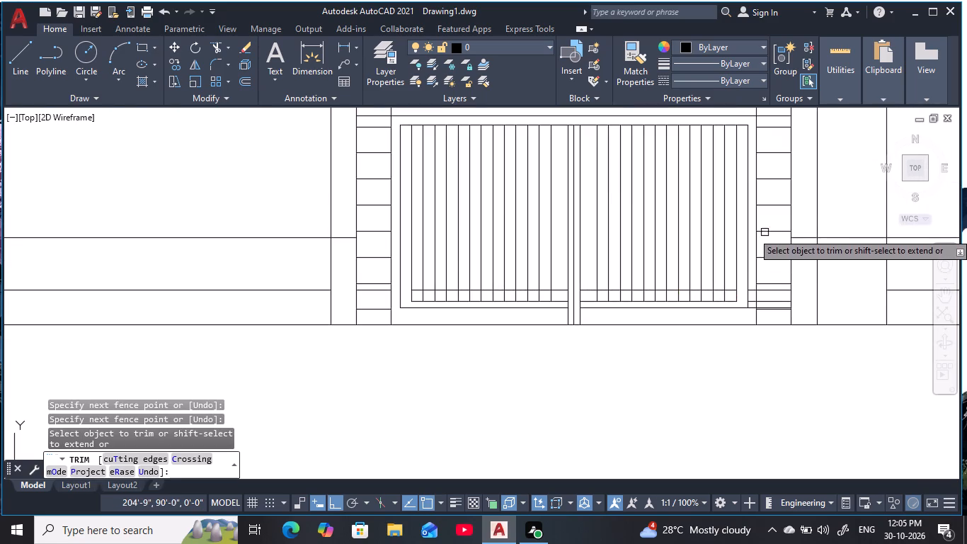
key(Escape)
key(Escape)
key(Escape)
key(Escape)
key(Escape)
key(Escape)
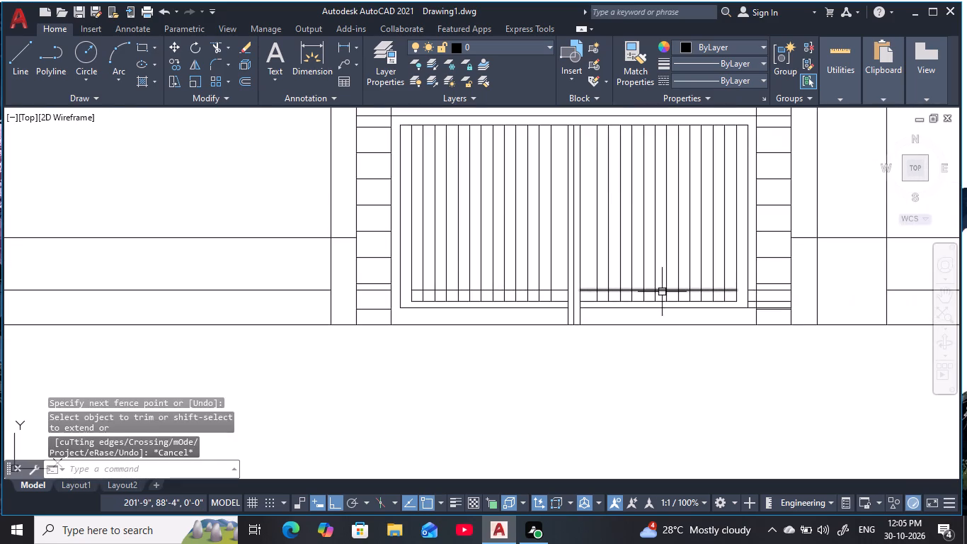
Erase the upper base rail lines crossing the bars of both gate leaves.
click(662, 292)
click(544, 290)
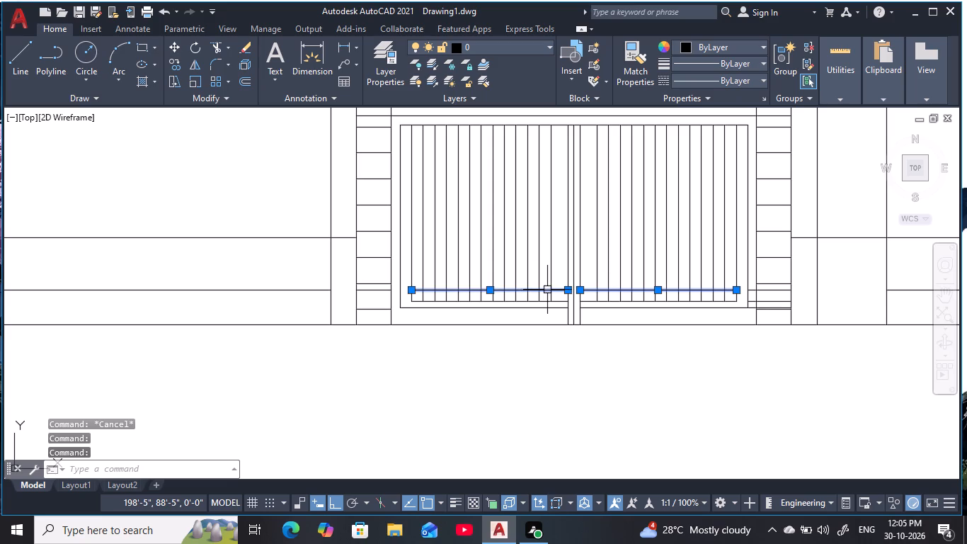
text(e)
key(space)
key(Escape)
key(Escape)
middle_drag(718, 234, 687, 298)
scroll(688, 298, down, 1)
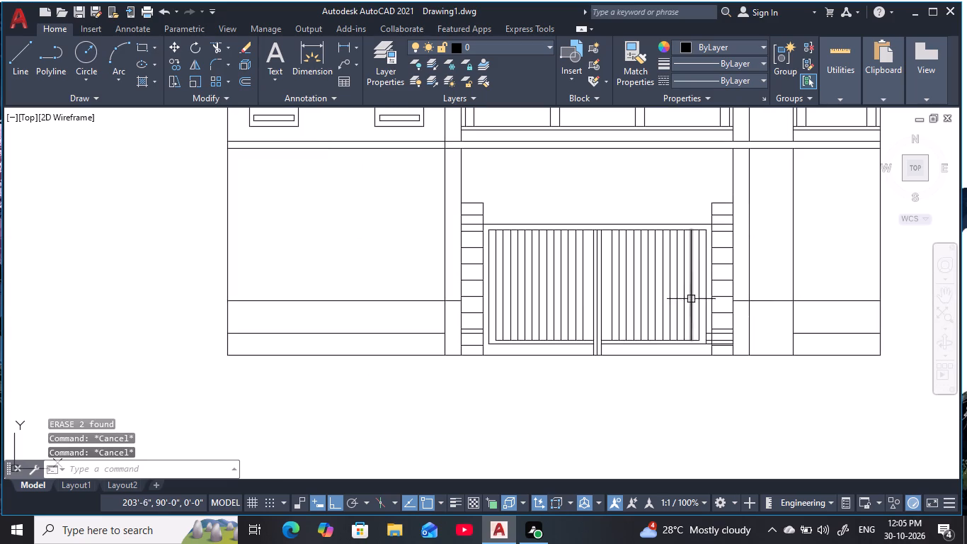
scroll(711, 288, up, 1)
key(Escape)
key(Escape)
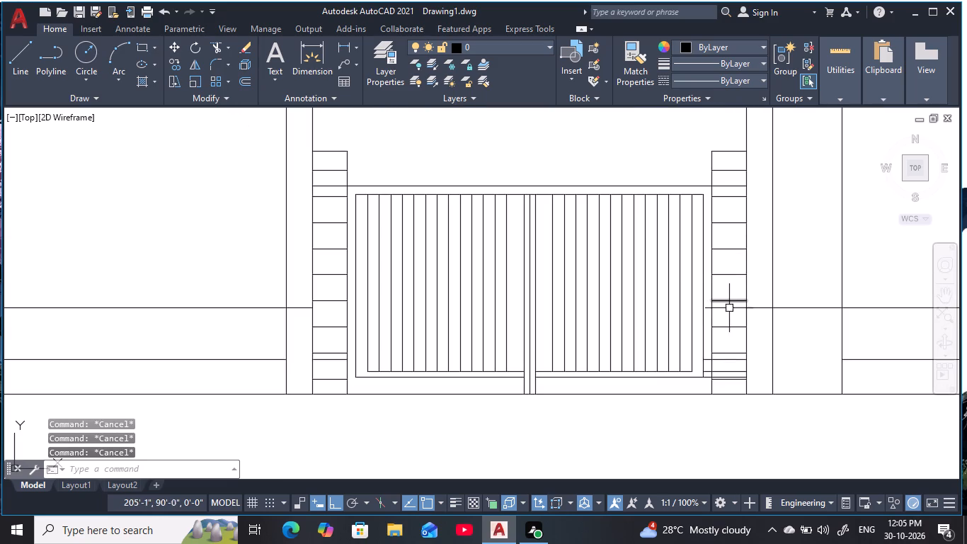
key(Escape)
key(Escape)
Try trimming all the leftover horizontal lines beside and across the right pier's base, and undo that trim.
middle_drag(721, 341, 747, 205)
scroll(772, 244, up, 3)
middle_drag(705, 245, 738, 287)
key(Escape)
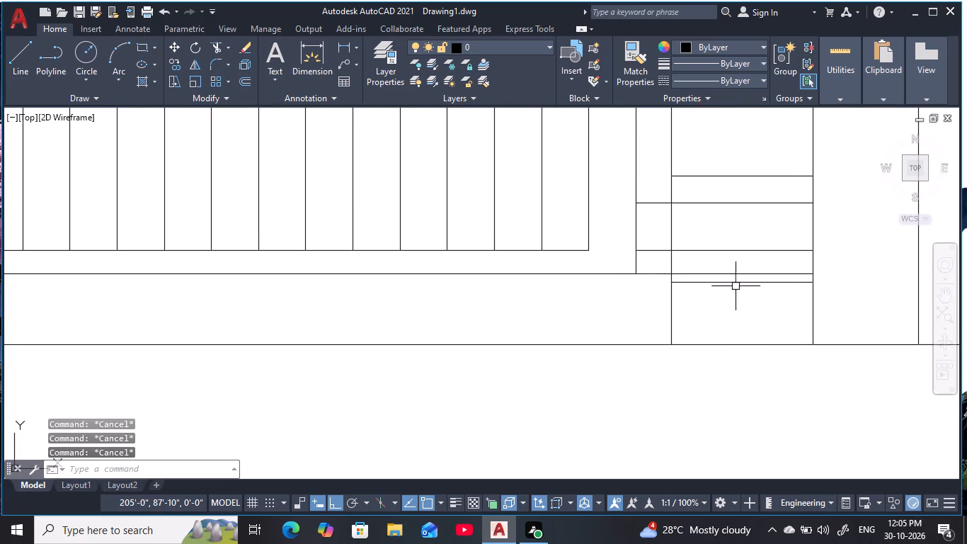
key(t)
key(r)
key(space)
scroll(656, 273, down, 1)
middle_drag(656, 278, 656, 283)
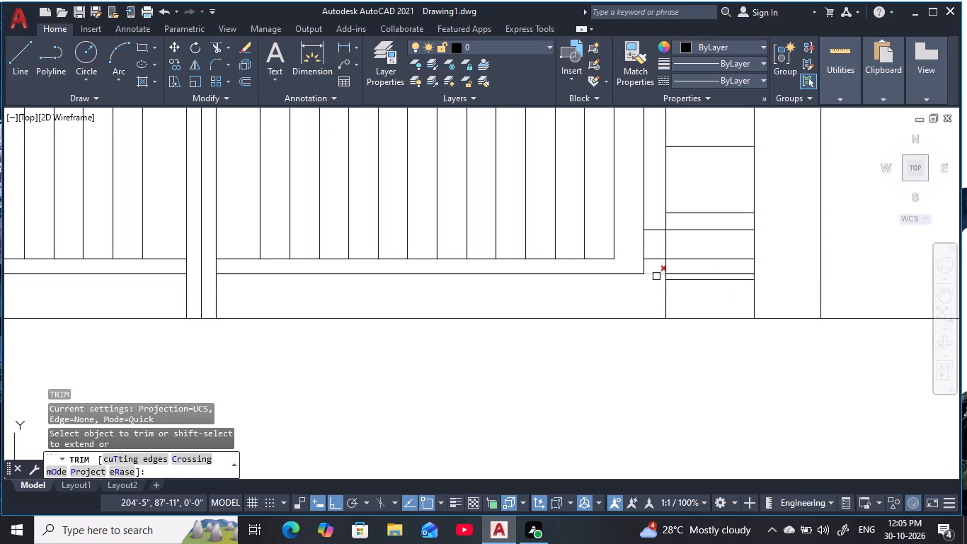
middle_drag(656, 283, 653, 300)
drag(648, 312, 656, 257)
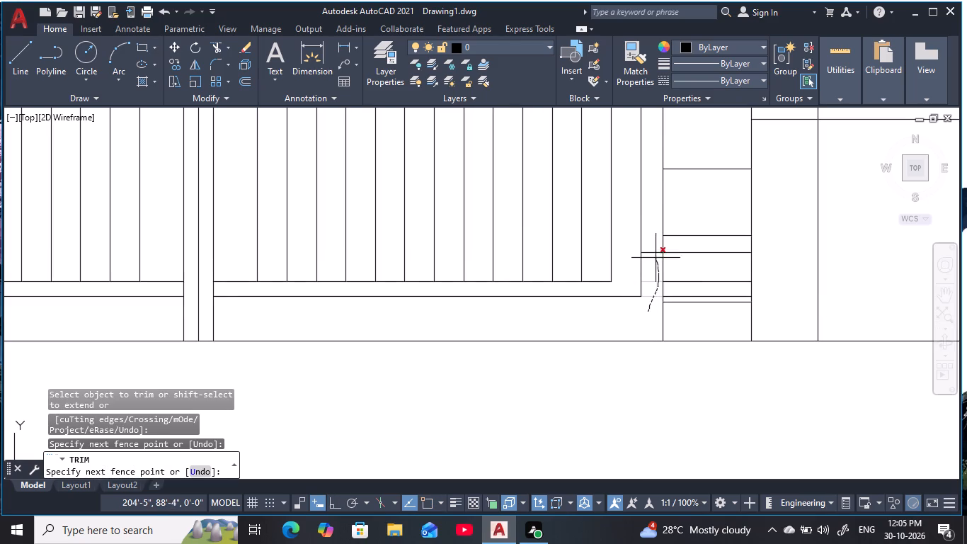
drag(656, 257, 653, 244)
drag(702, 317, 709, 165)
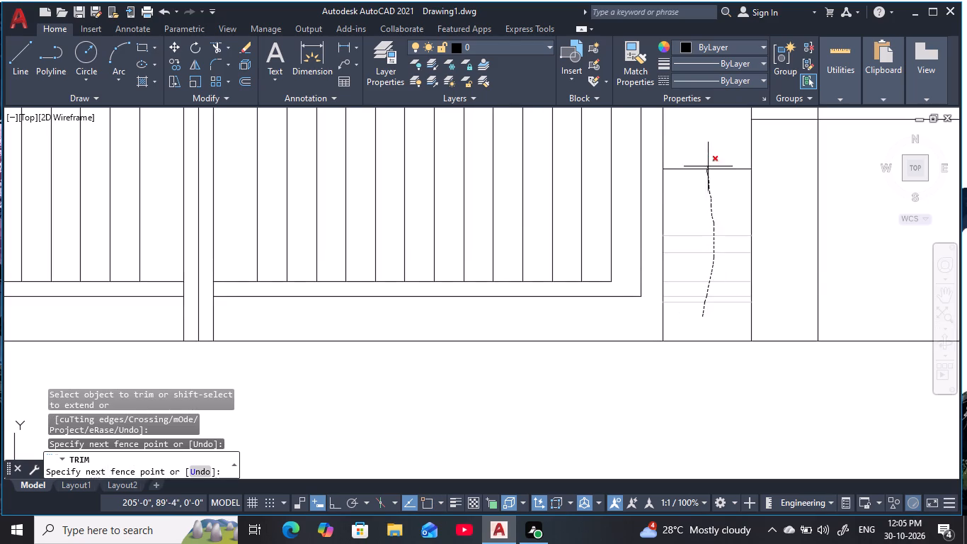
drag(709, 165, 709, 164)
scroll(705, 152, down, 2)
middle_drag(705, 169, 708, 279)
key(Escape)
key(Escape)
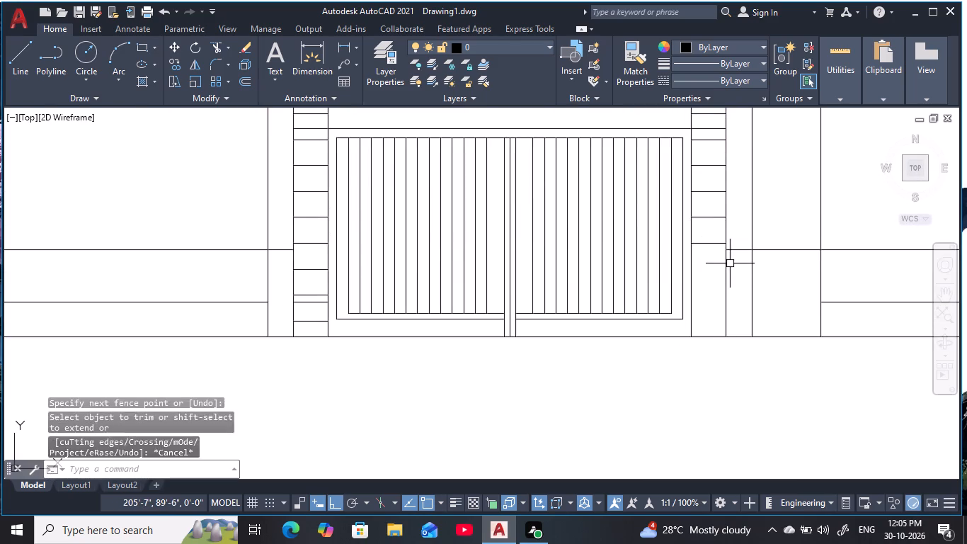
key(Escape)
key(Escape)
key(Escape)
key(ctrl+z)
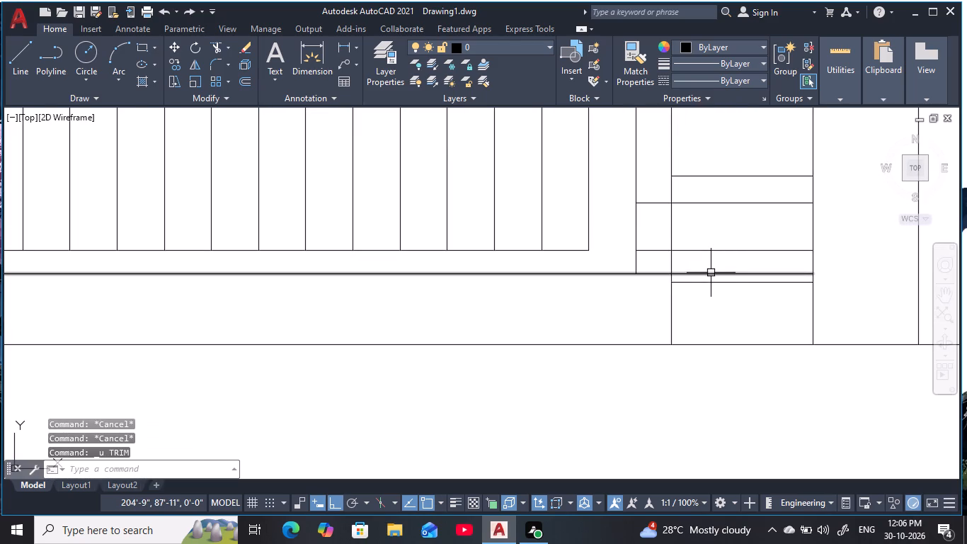
Erase the leftover upper rail segment running from the gate's right side frame across the right pier.
scroll(642, 276, down, 2)
middle_drag(638, 278, 629, 311)
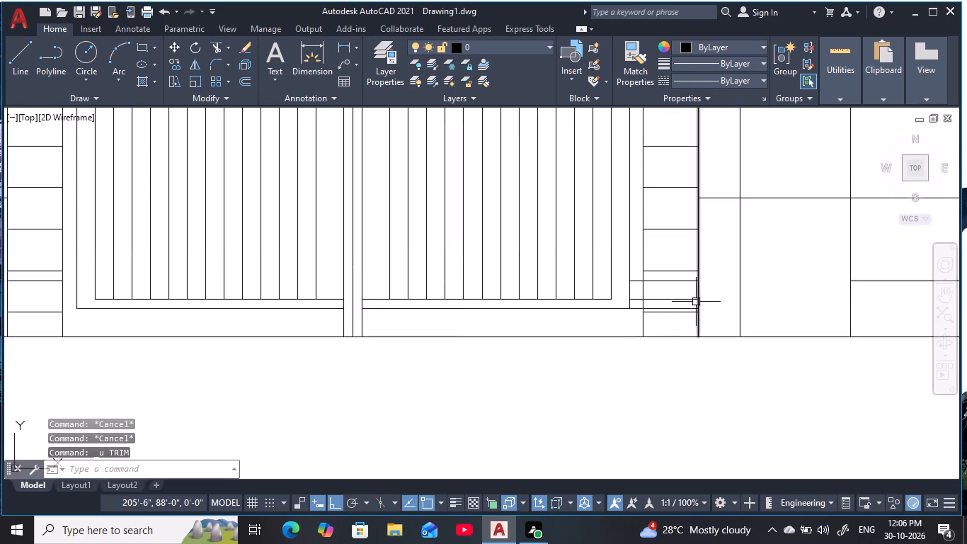
click(686, 283)
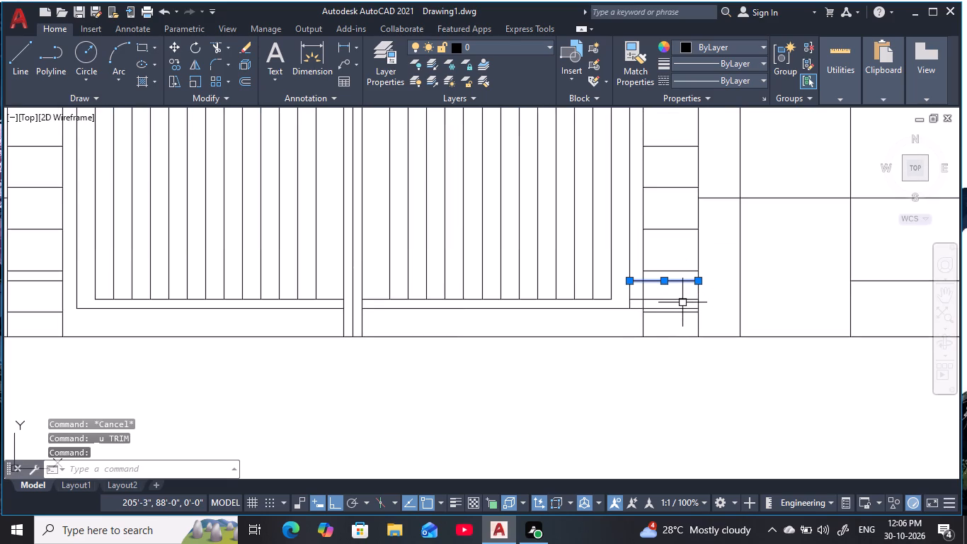
text(e)
key(space)
Trim the rail stubs between the gate's right frame and pier, and the two lowest lines crossing the right pier.
scroll(677, 314, up, 1)
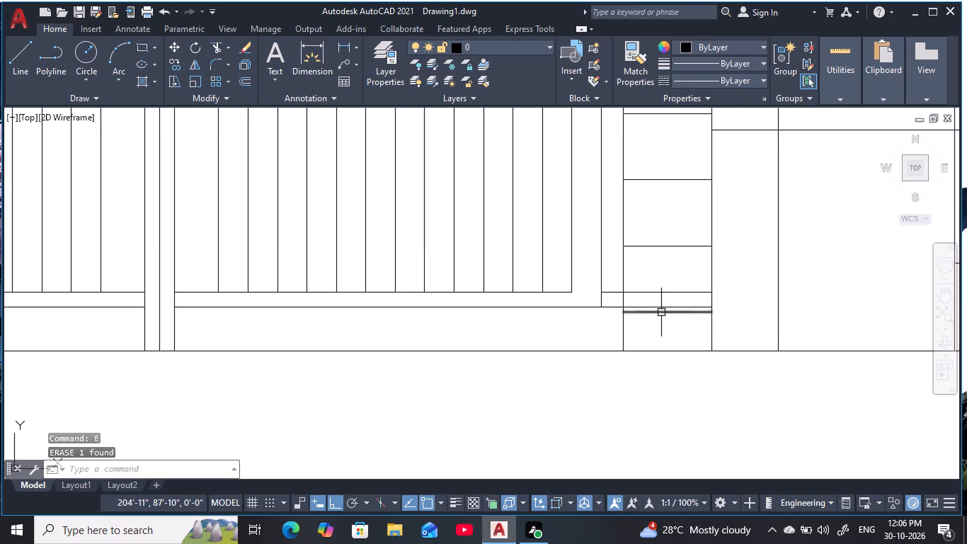
key(Escape)
key(t)
text(r)
key(space)
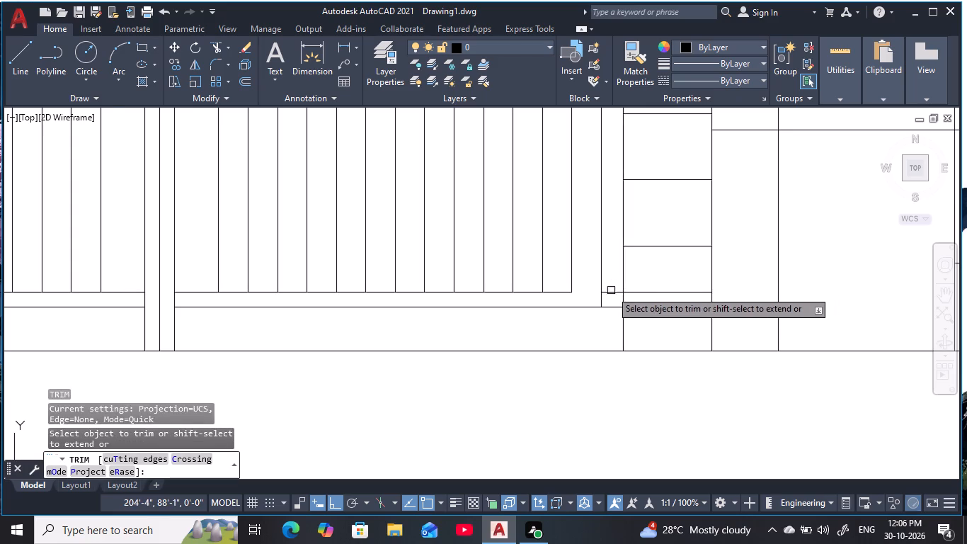
click(610, 293)
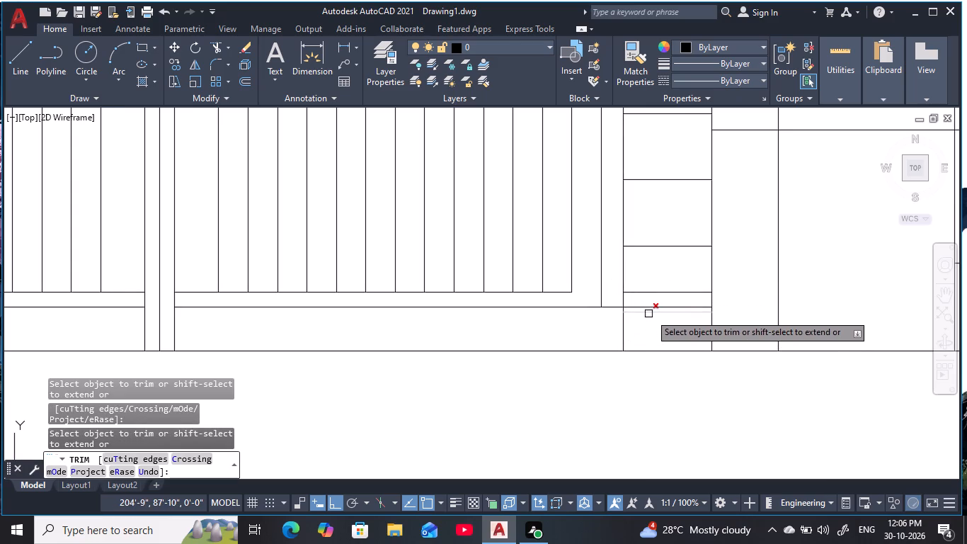
click(654, 306)
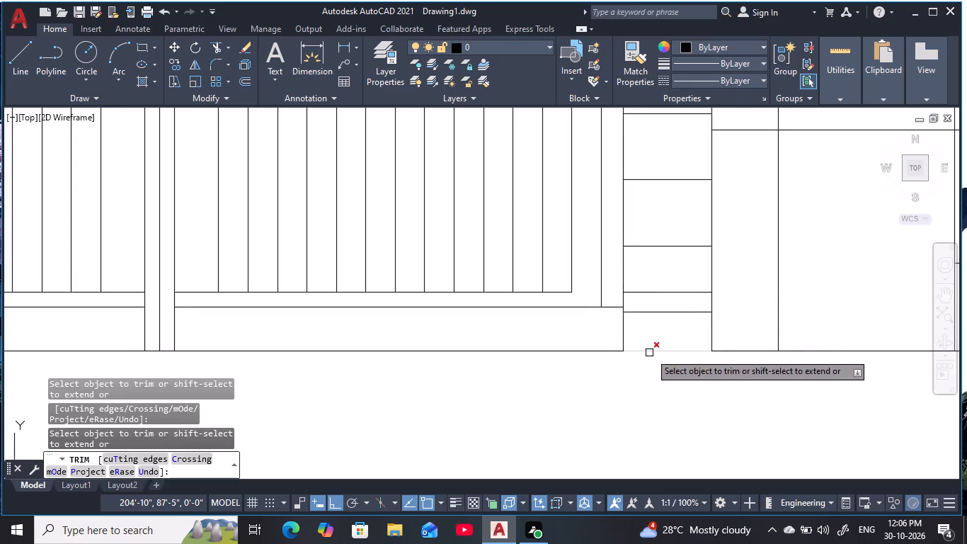
click(670, 314)
click(614, 309)
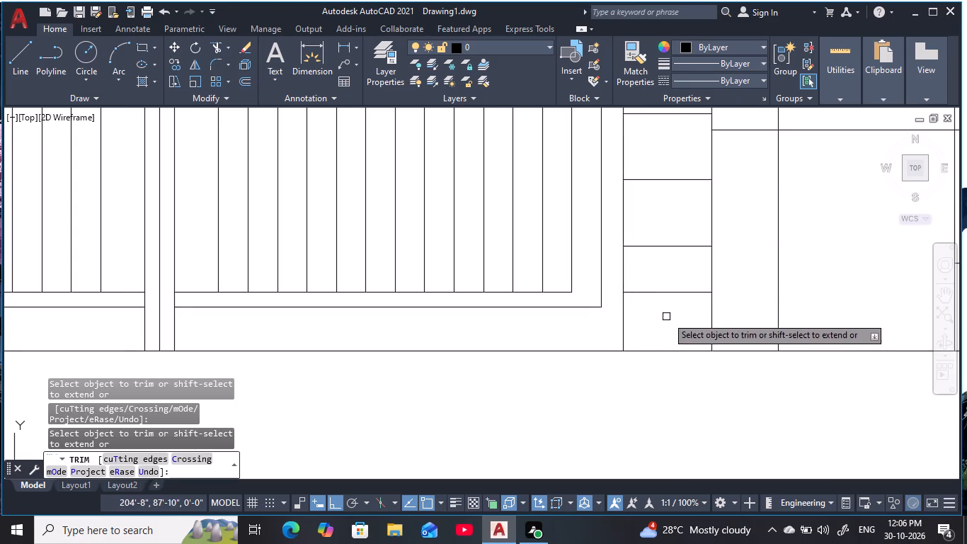
Trim the leftover rail line crossing the left pier just below its second-lowest course line.
scroll(668, 317, down, 2)
middle_click(671, 317)
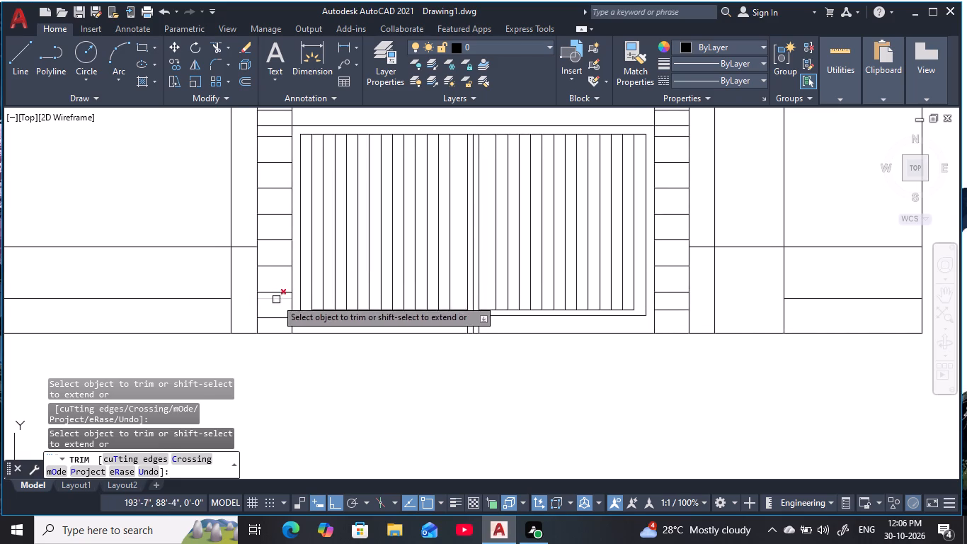
scroll(273, 302, up, 1)
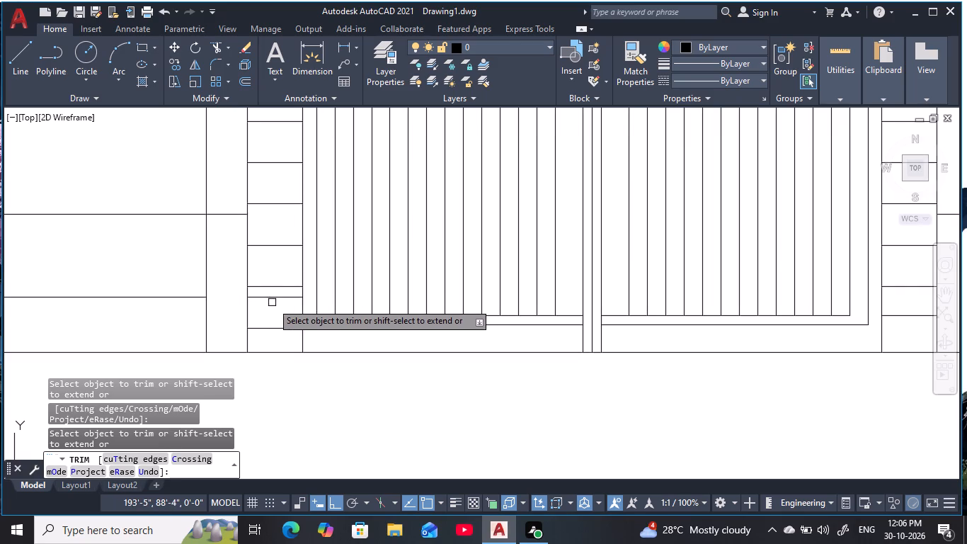
click(274, 299)
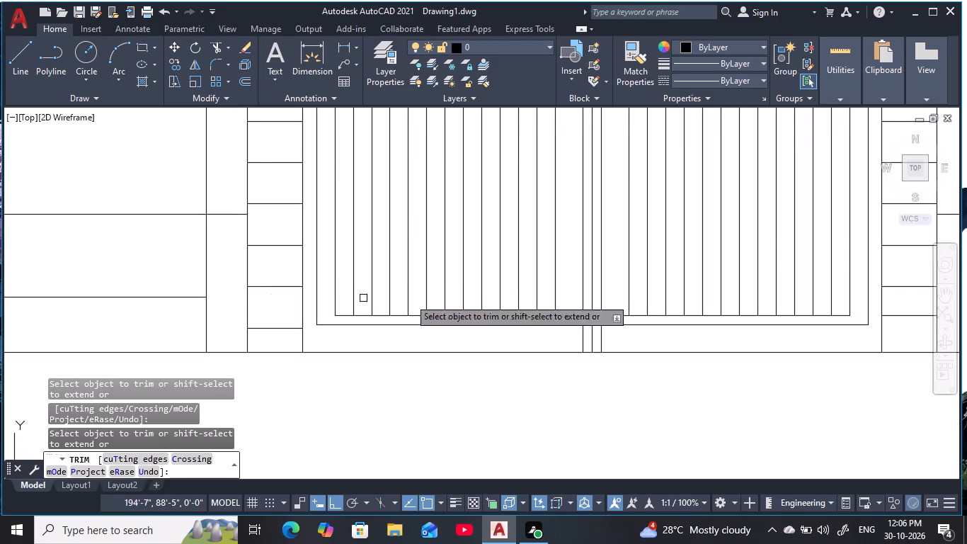
Trim the gate's top frame line where it crosses the right and left piers.
middle_drag(788, 285, 383, 292)
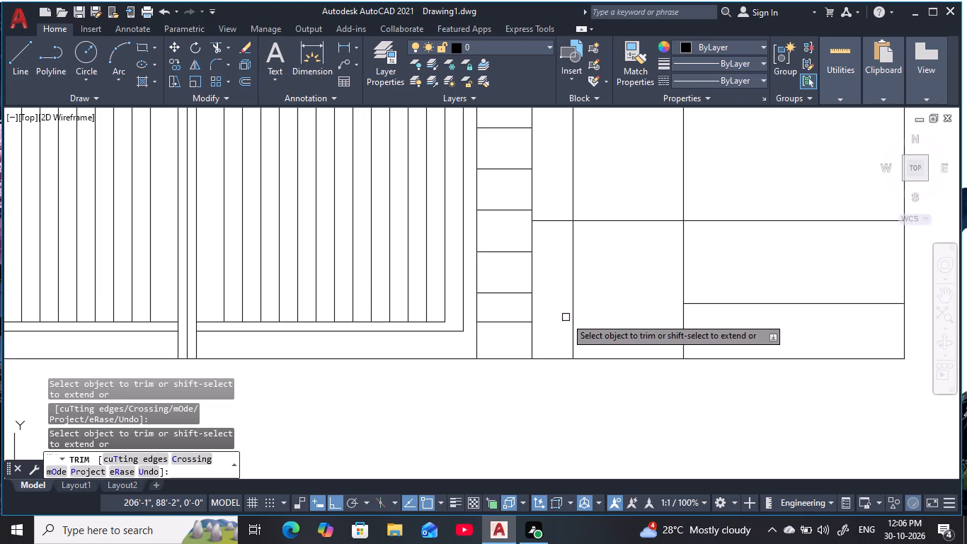
scroll(566, 317, down, 1)
middle_click(571, 307)
scroll(572, 309, down, 1)
middle_drag(572, 307, 573, 324)
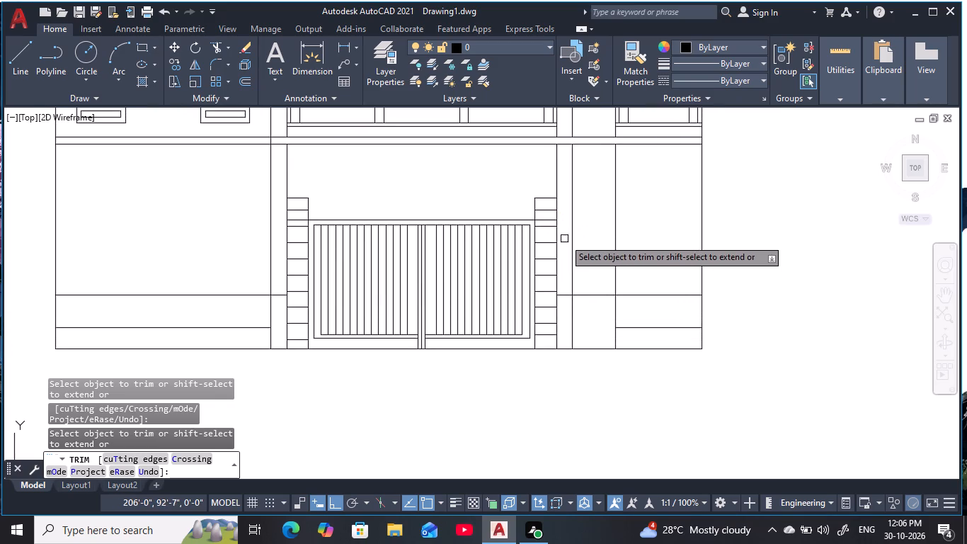
scroll(556, 244, up, 2)
middle_drag(542, 219, 549, 274)
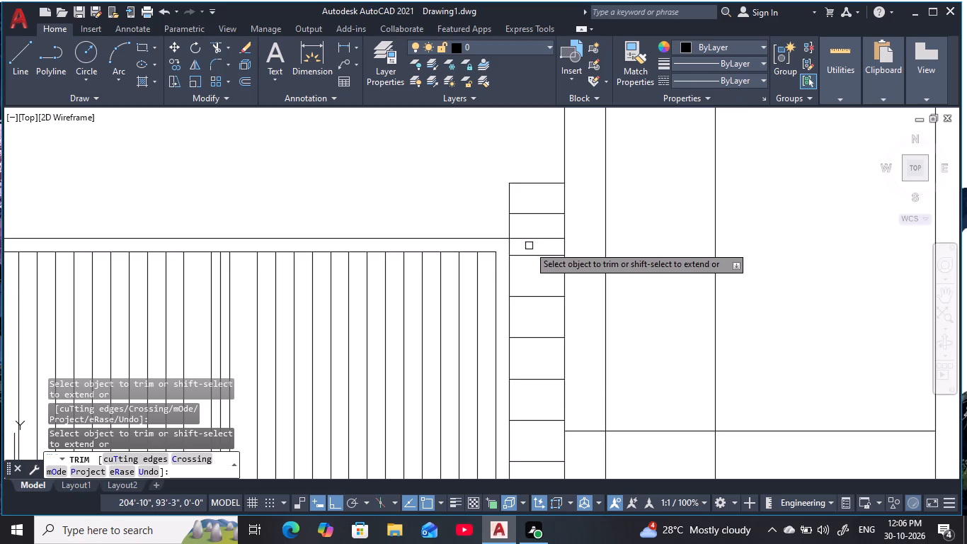
click(532, 241)
middle_drag(301, 285, 549, 295)
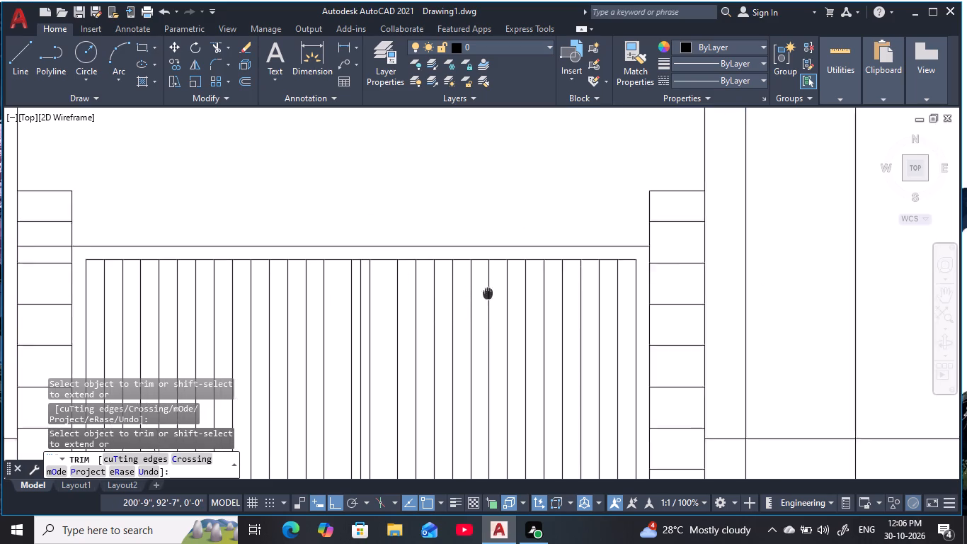
middle_drag(549, 295, 775, 296)
click(386, 253)
scroll(622, 205, down, 2)
middle_drag(626, 205, 521, 210)
key(Escape)
key(Escape)
key(Escape)
key(Escape)
key(Escape)
key(Escape)
key(Escape)
key(Escape)
key(Escape)
key(Escape)
key(Escape)
key(Escape)
key(Escape)
key(Escape)
key(Escape)
key(Escape)
key(Escape)
key(Escape)
key(Escape)
key(Escape)
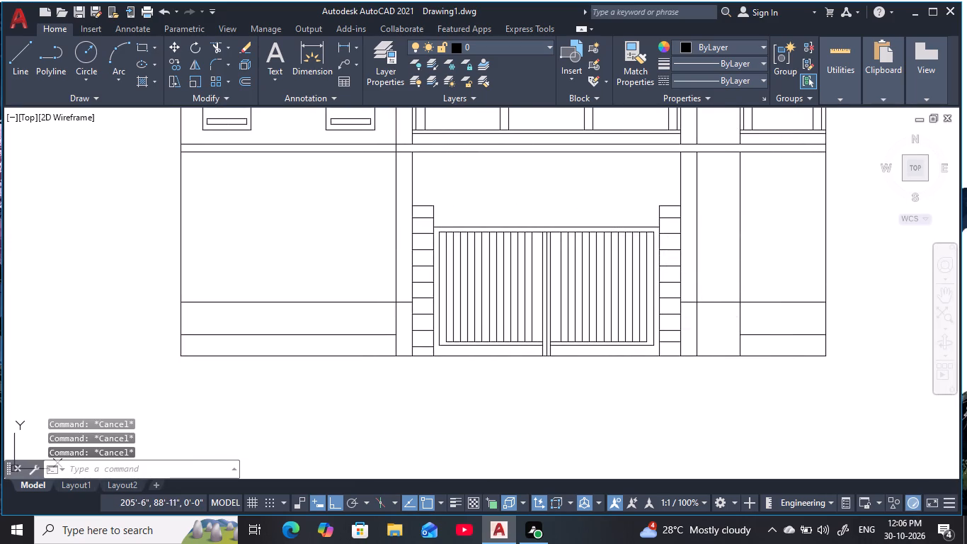
Draw a circle of 6" radius centred on the midpoint of the gate's central dividing line.
key(c)
key(space)
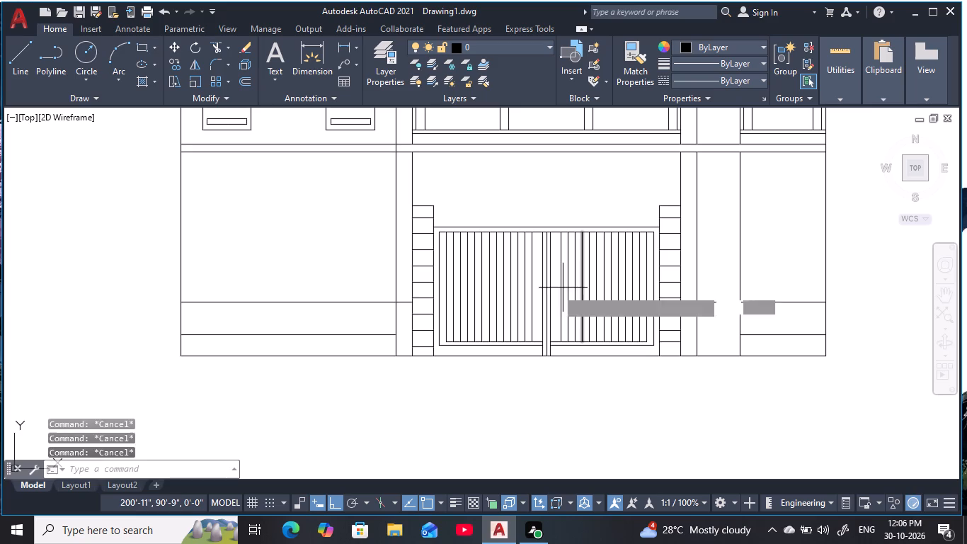
scroll(566, 283, up, 2)
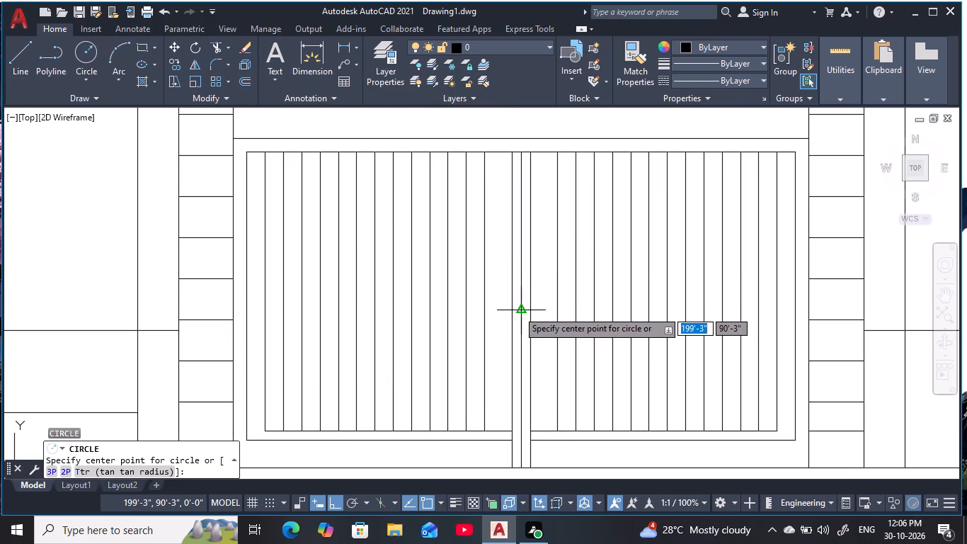
click(517, 310)
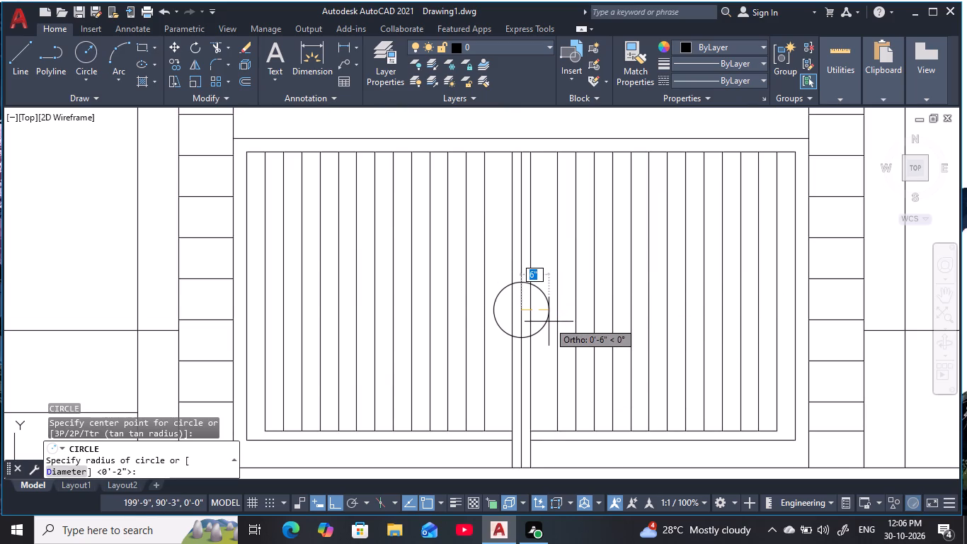
click(549, 322)
key(Escape)
key(Escape)
key(Escape)
key(Escape)
key(Escape)
key(Escape)
key(Escape)
key(Escape)
key(Escape)
key(Escape)
key(Escape)
key(Escape)
key(Escape)
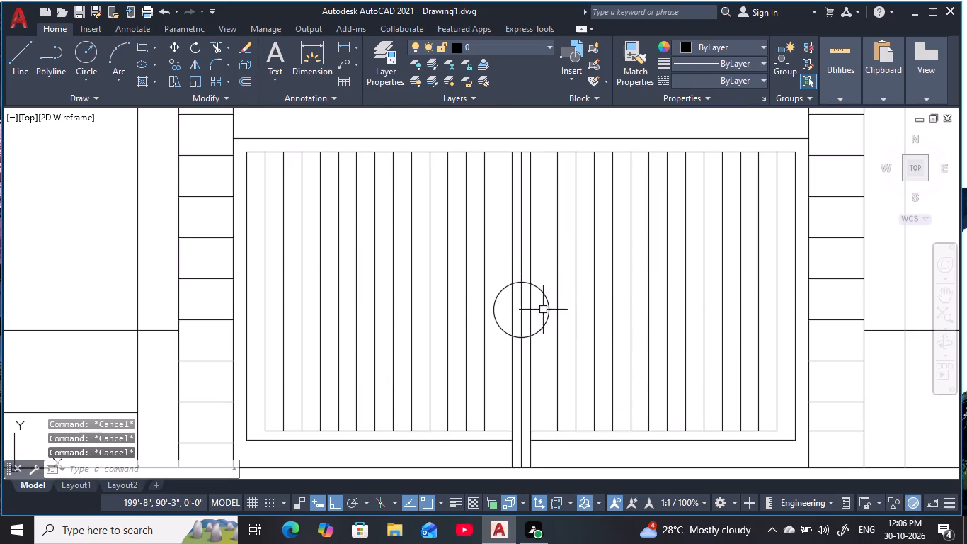
Trim the gate's central divider lines inside the circle.
key(t)
key(r)
key(space)
click(530, 308)
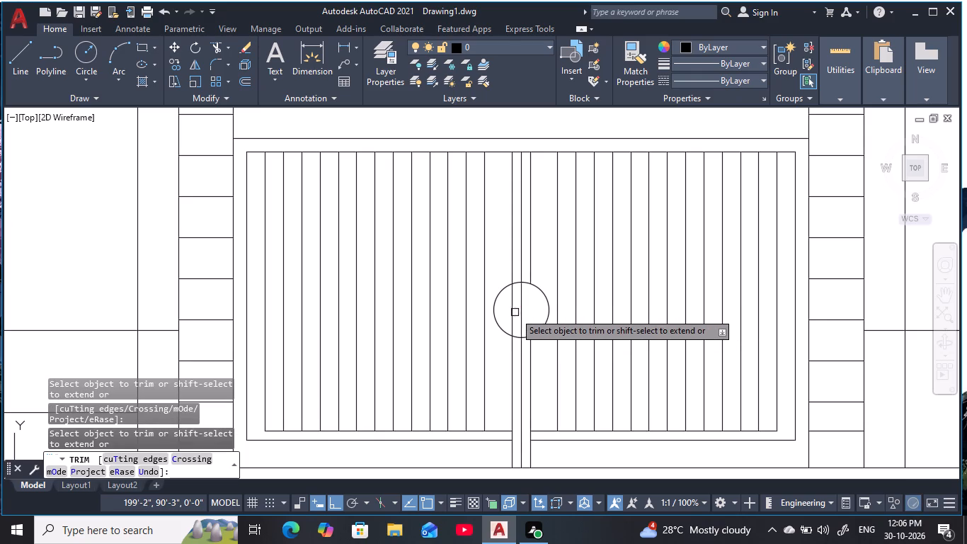
click(512, 312)
scroll(551, 277, down, 1)
middle_drag(551, 277, 552, 244)
key(Escape)
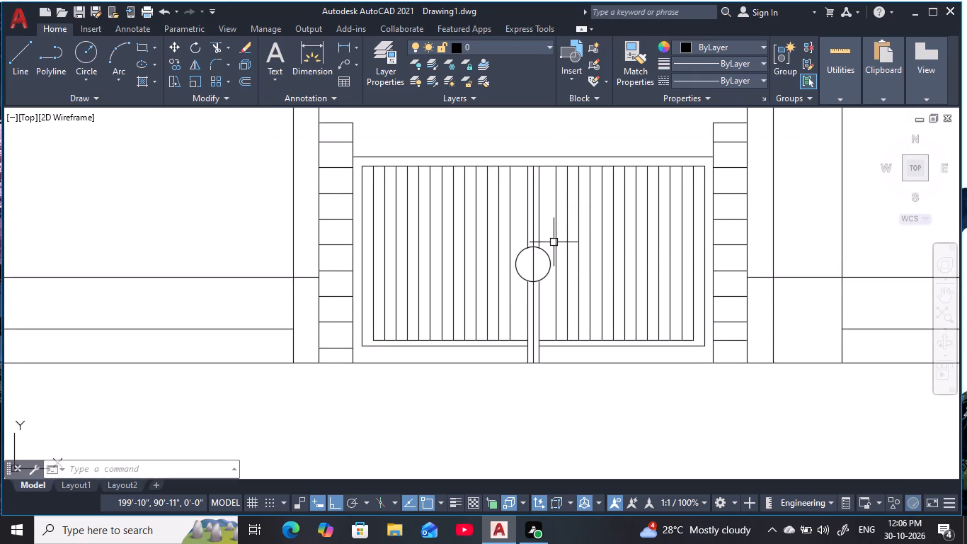
Extend the gate's two bottom frame lines from both leaves to the central dividing line.
key(Escape)
key(Escape)
key(Escape)
key(Escape)
key(Escape)
scroll(559, 301, down, 1)
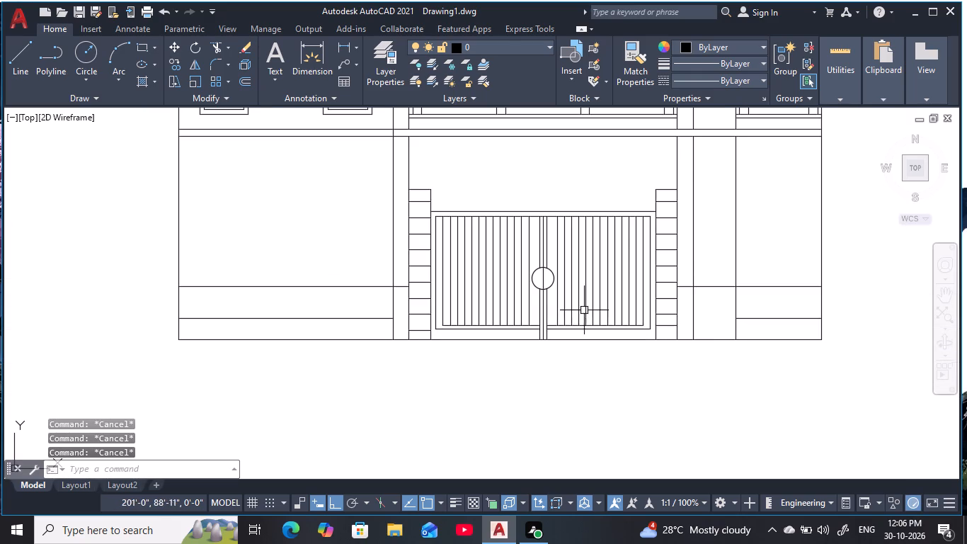
middle_drag(578, 365, 532, 376)
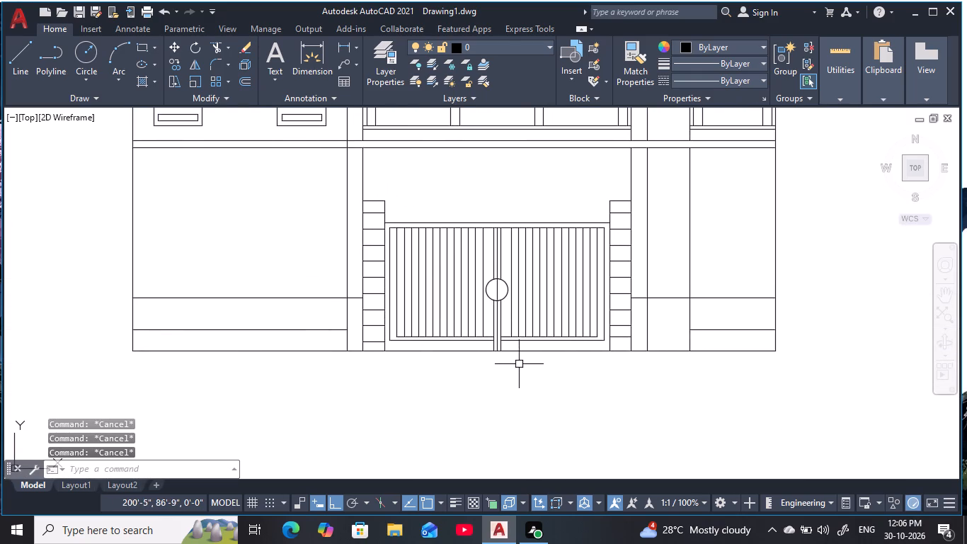
scroll(514, 360, up, 1)
middle_click(512, 356)
key(Escape)
key(Escape)
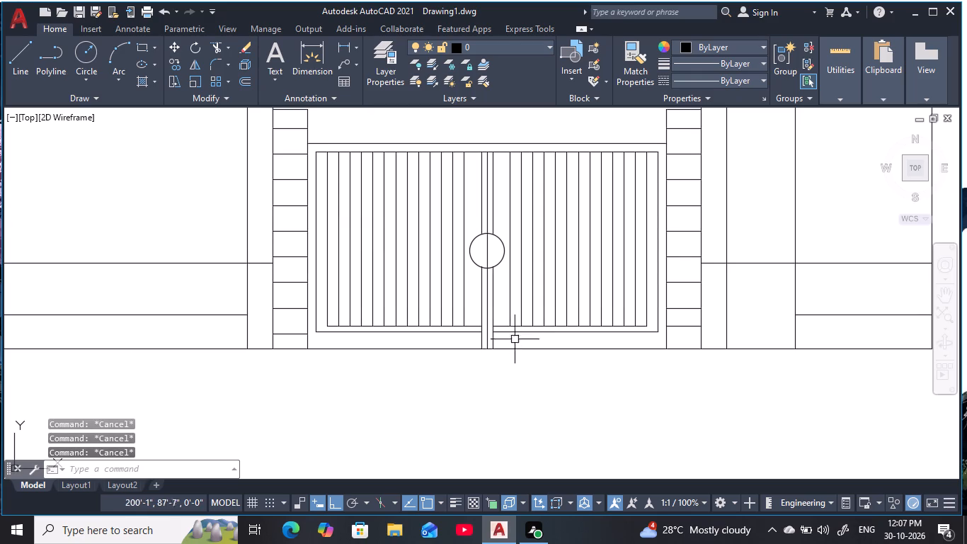
text(ex)
key(space)
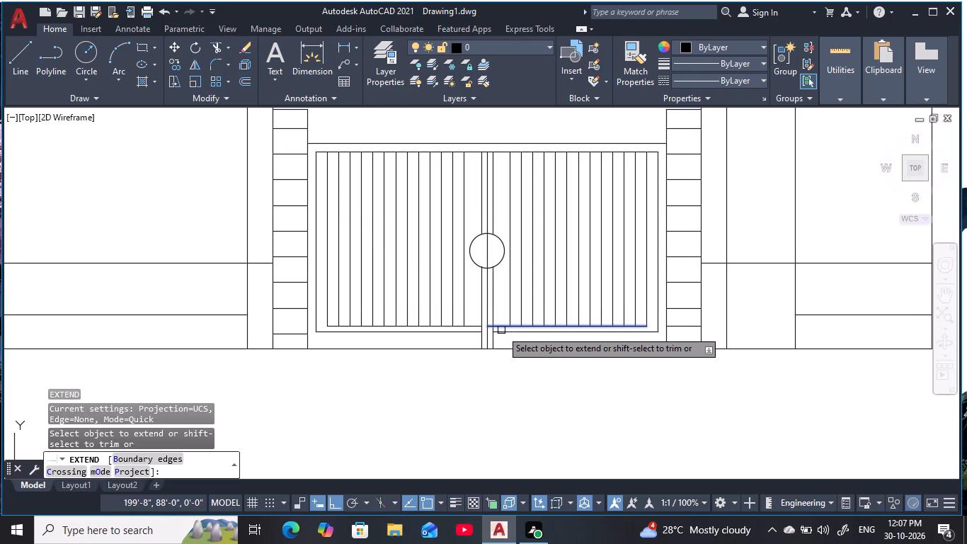
click(501, 330)
click(501, 335)
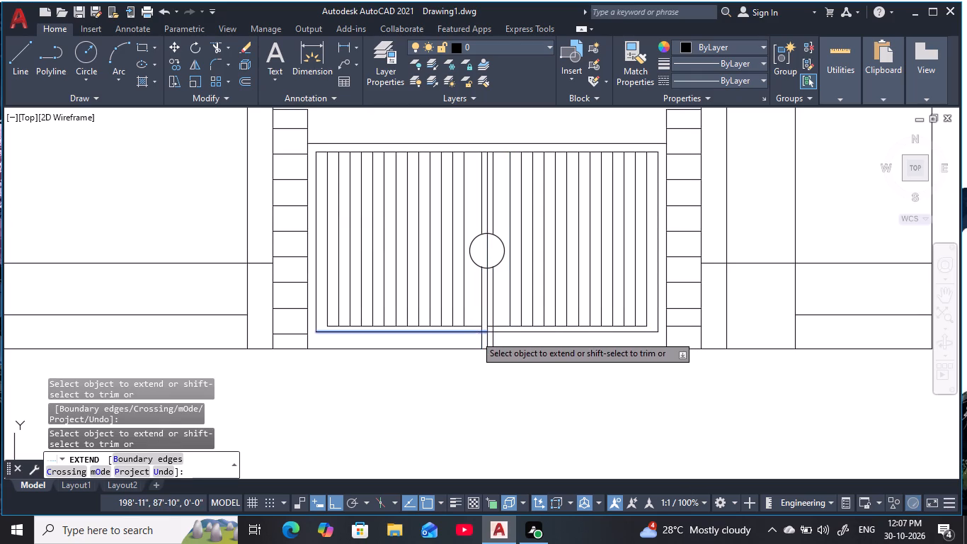
click(475, 335)
click(477, 329)
key(Escape)
key(Escape)
key(Escape)
key(Escape)
key(Escape)
key(Escape)
key(Escape)
key(Escape)
key(Escape)
key(Escape)
key(Escape)
key(Escape)
key(Escape)
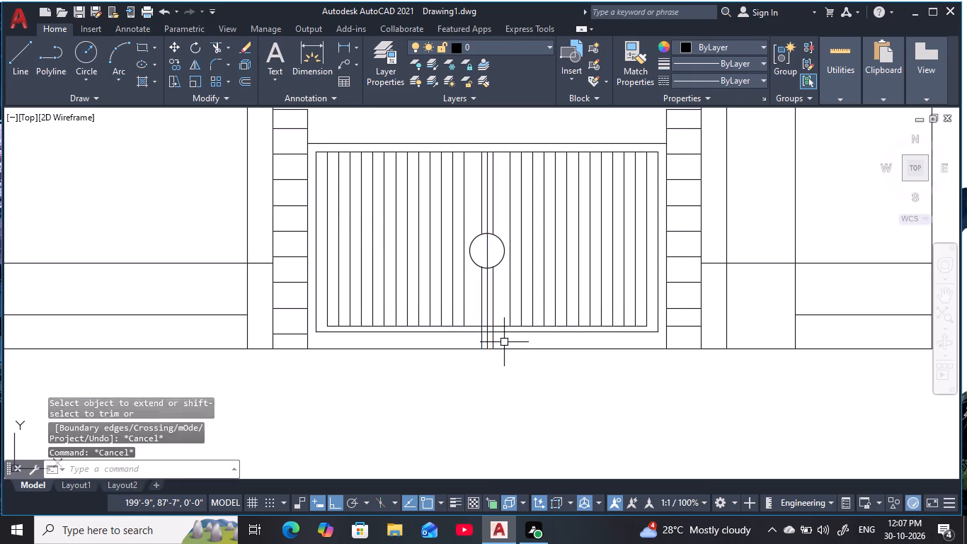
Trim the three central divider lines below the gate's lower frame and between its two bottom frame lines.
key(t)
text(r)
key(space)
scroll(507, 338, up, 2)
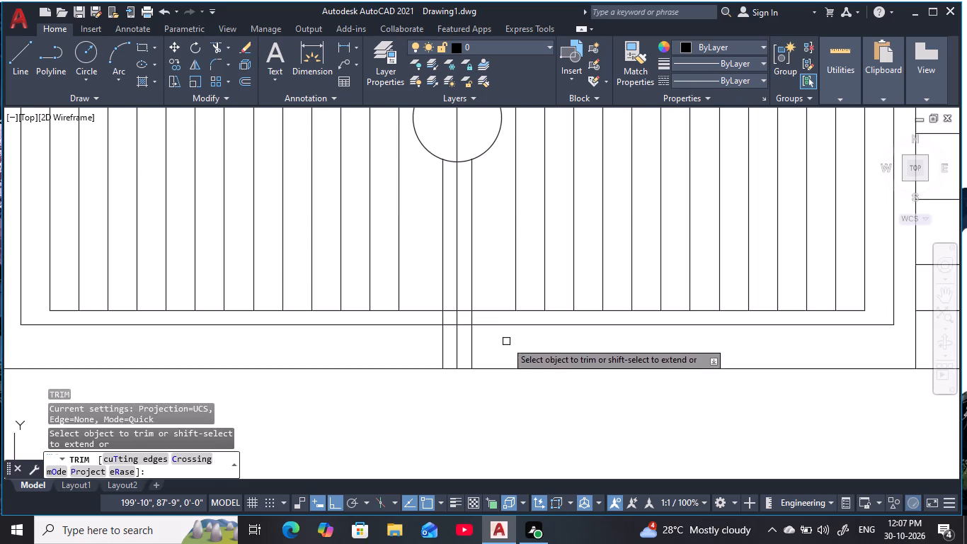
click(506, 342)
click(423, 347)
scroll(484, 323, up, 2)
click(488, 309)
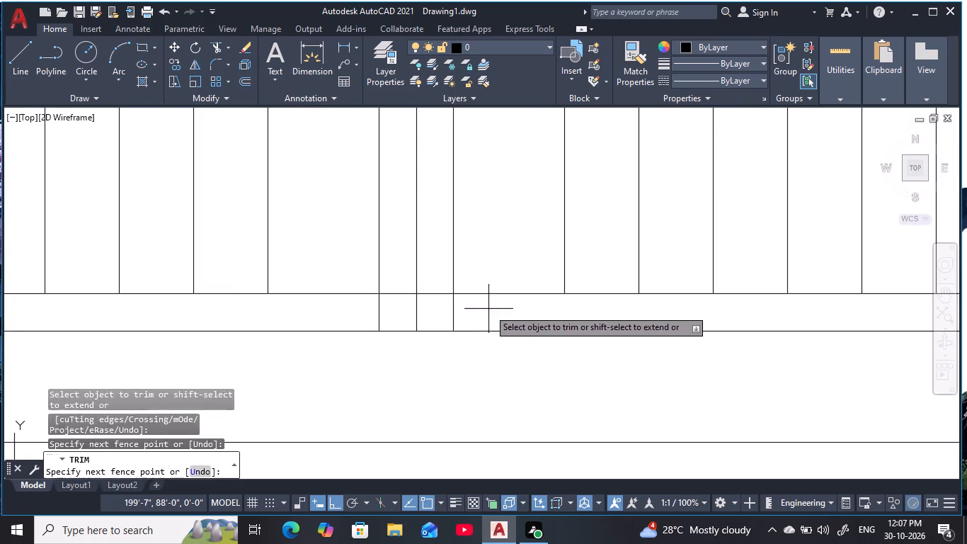
click(360, 310)
scroll(357, 246, down, 3)
middle_drag(360, 254, 389, 441)
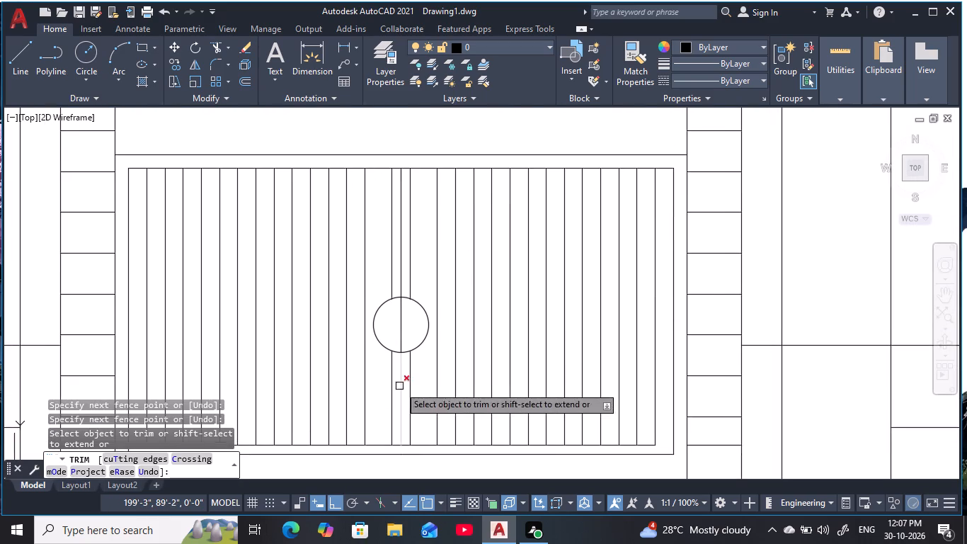
key(Escape)
key(Escape)
key(Escape)
key(Escape)
key(Escape)
key(Escape)
key(Escape)
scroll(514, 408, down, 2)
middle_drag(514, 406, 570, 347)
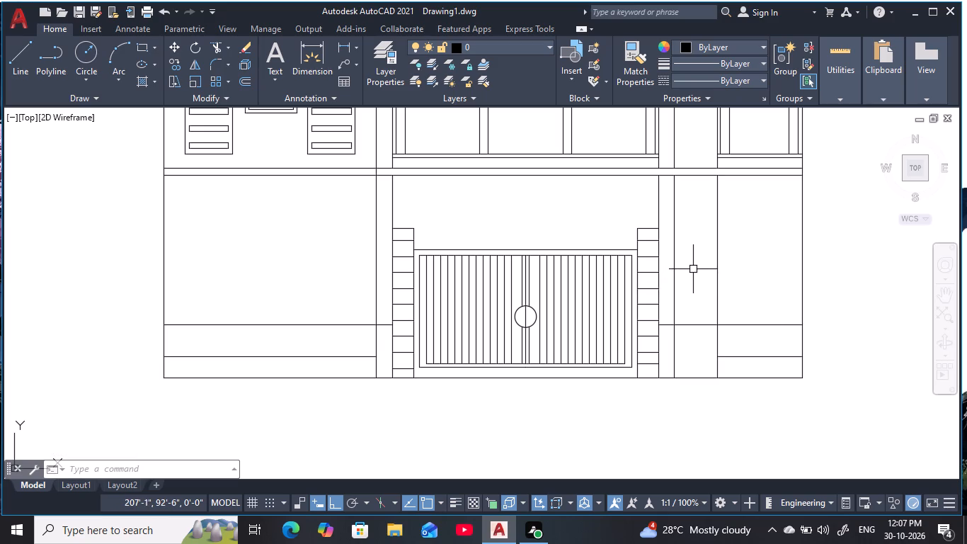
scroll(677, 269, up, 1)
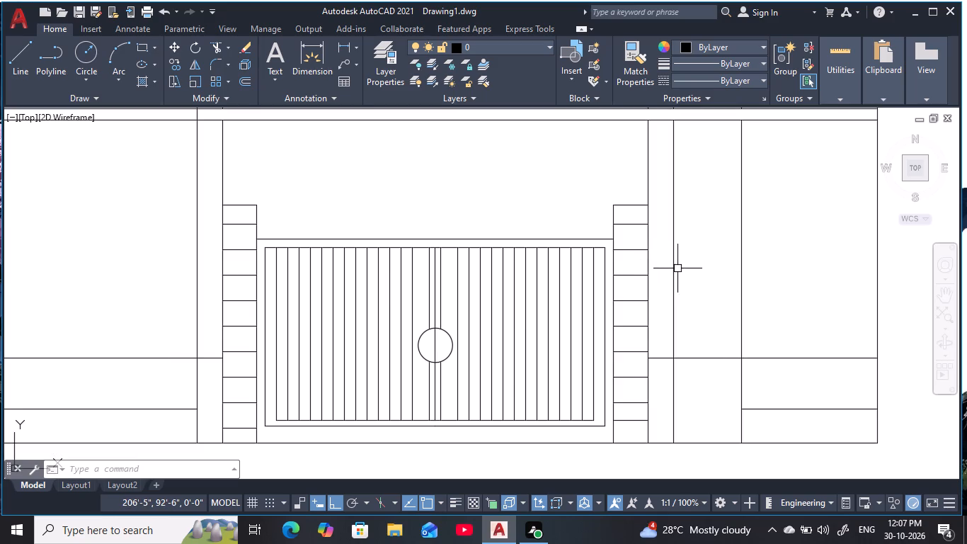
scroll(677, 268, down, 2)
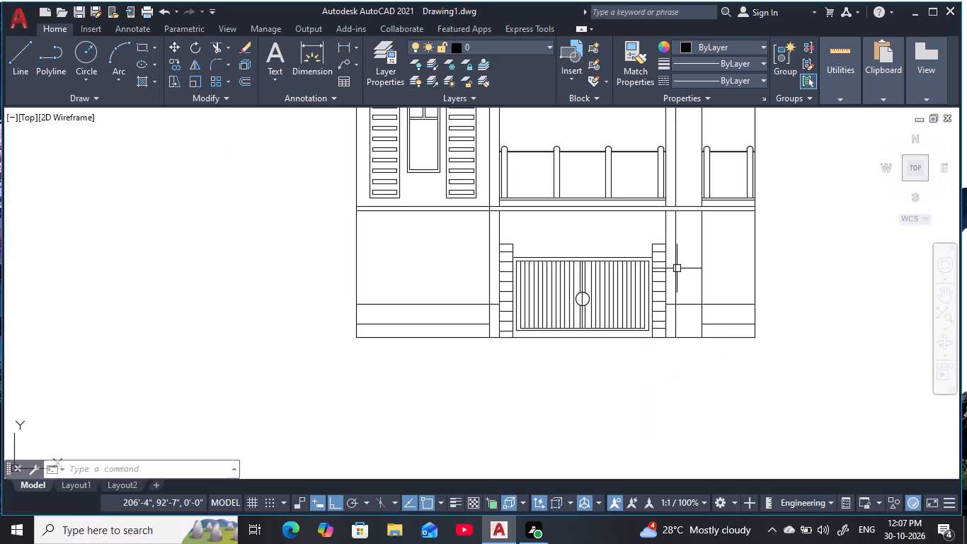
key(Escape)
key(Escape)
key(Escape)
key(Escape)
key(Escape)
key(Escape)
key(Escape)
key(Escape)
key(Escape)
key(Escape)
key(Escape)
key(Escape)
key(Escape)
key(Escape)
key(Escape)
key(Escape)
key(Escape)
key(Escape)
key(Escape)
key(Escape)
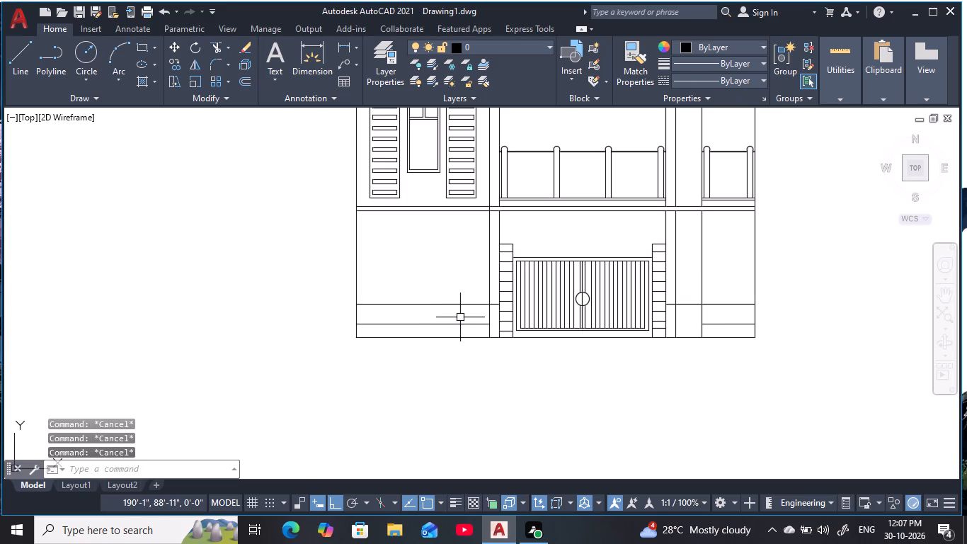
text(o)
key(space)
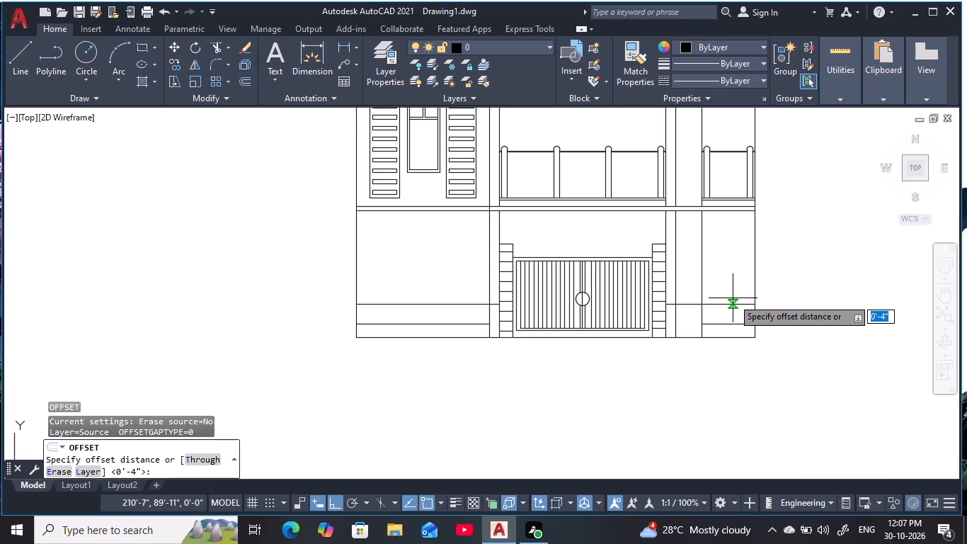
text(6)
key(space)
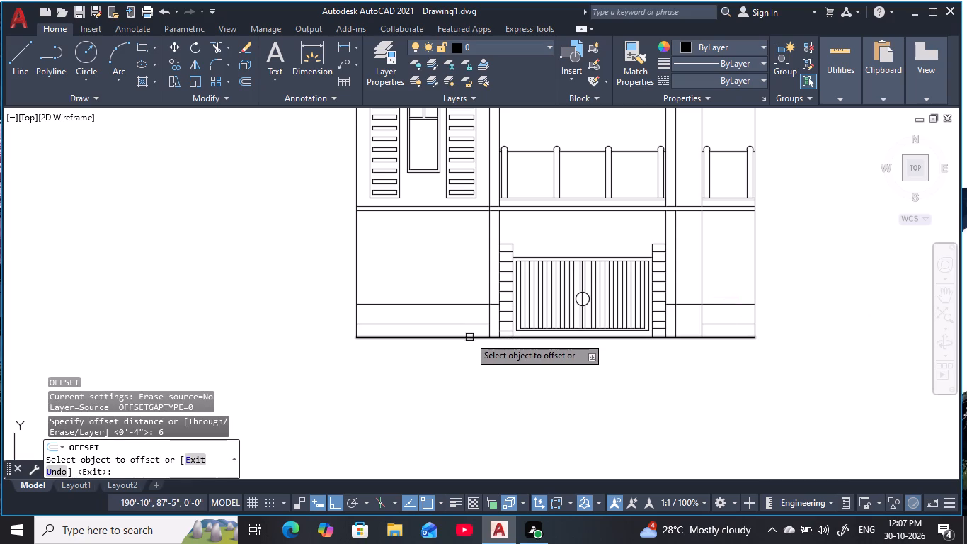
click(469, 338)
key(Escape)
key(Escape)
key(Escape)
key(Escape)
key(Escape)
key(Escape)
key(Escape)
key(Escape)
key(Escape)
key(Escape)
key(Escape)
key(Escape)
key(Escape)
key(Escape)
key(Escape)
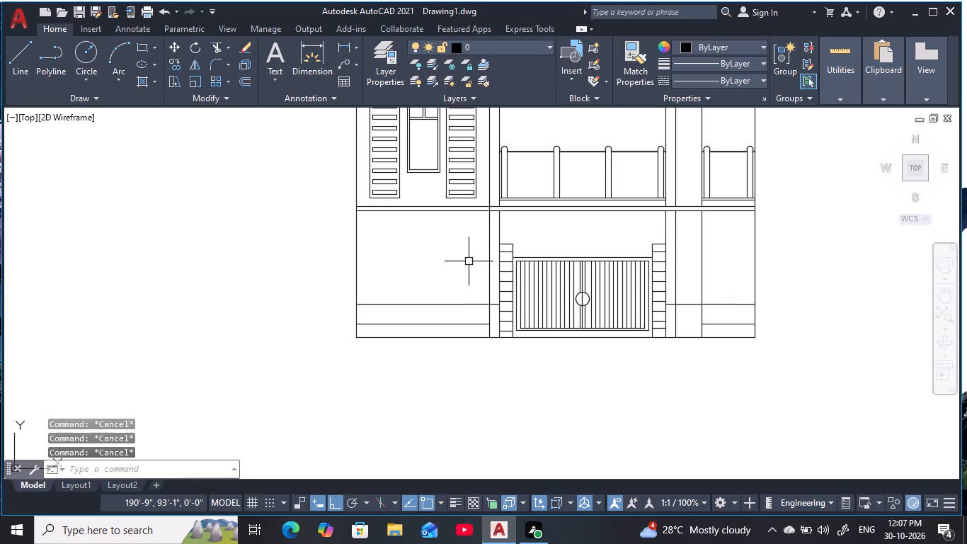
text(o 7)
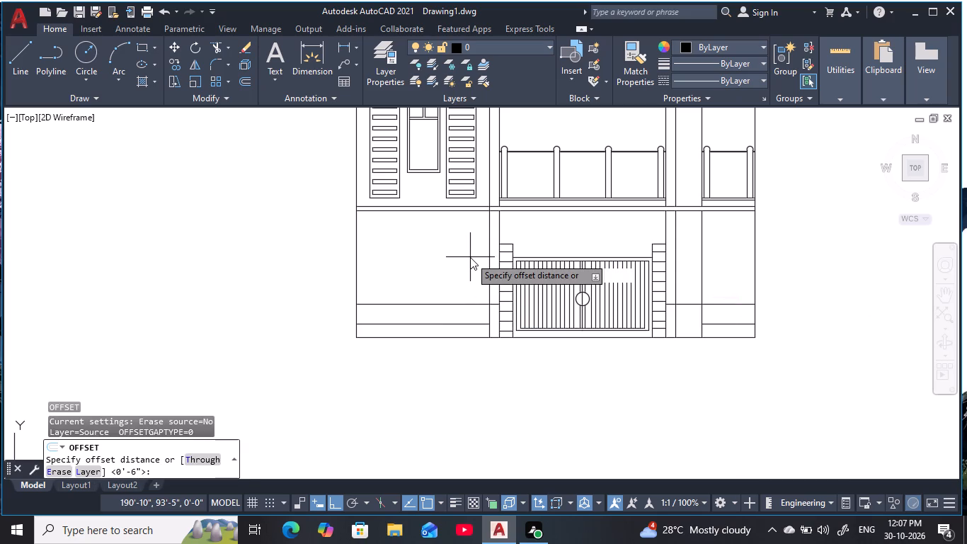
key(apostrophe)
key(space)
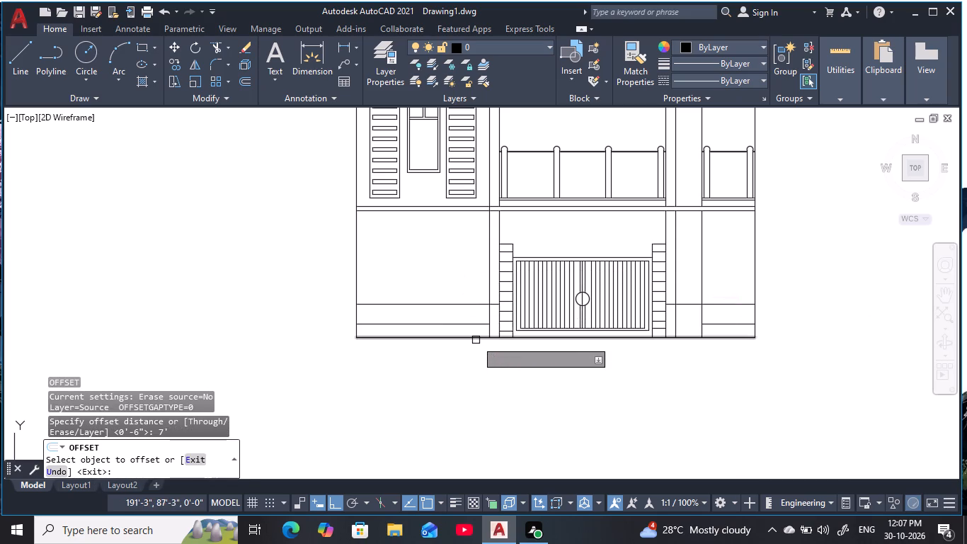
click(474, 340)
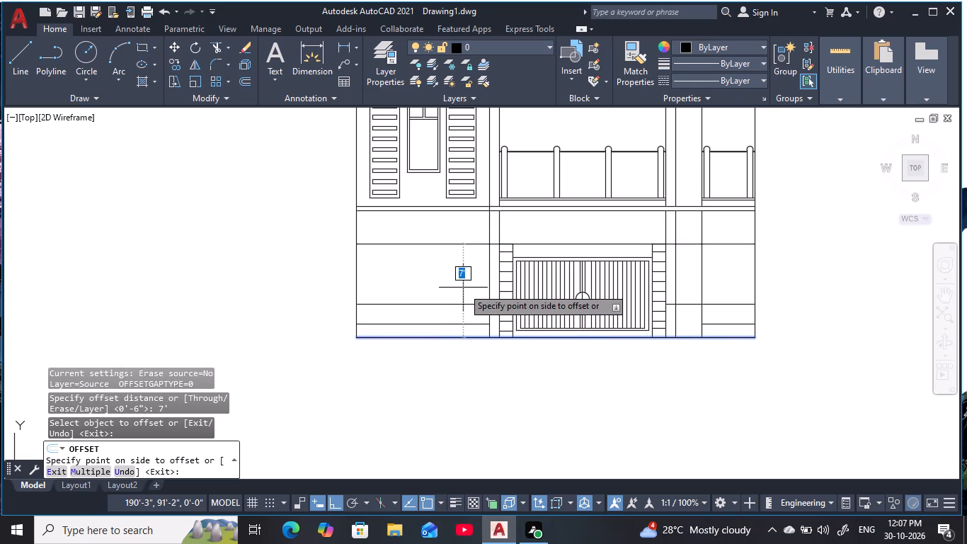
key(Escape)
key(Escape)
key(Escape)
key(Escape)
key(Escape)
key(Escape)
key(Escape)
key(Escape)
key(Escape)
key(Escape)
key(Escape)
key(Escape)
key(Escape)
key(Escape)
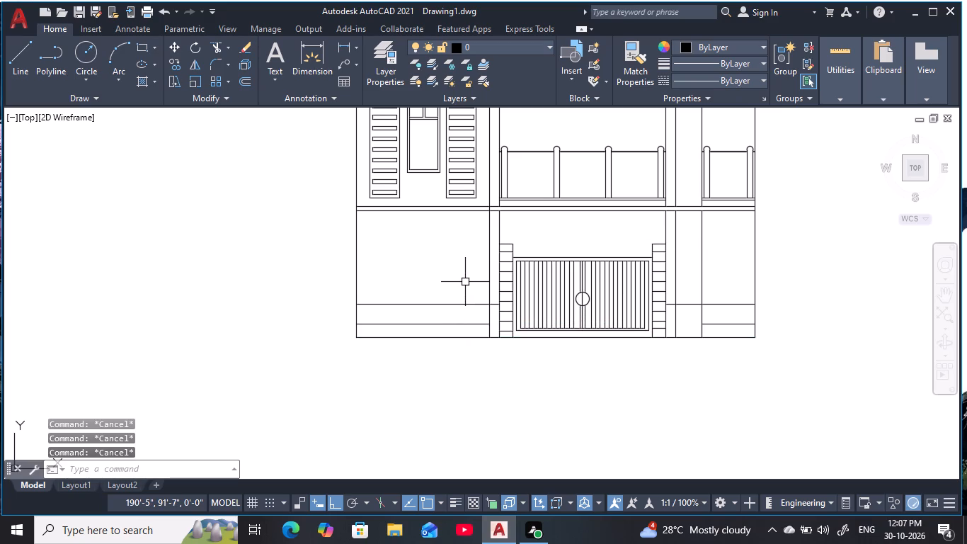
Offset the elevation's ground line 5' upward.
key(o)
key(space)
text(5)
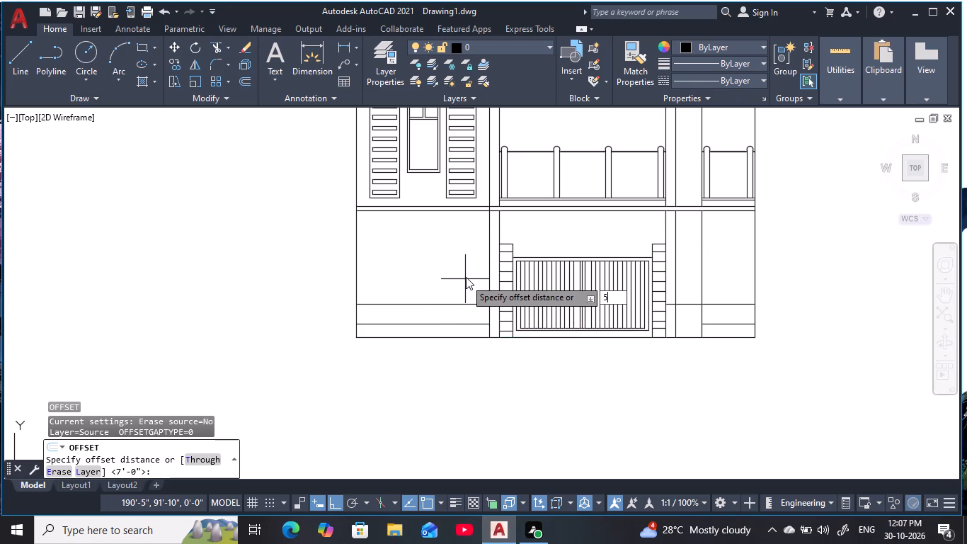
text(')
key(space)
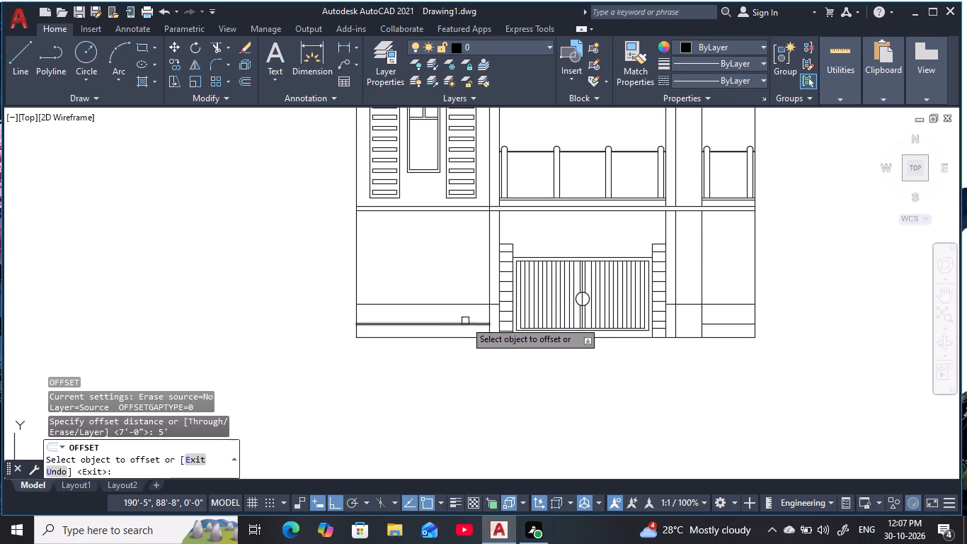
click(467, 336)
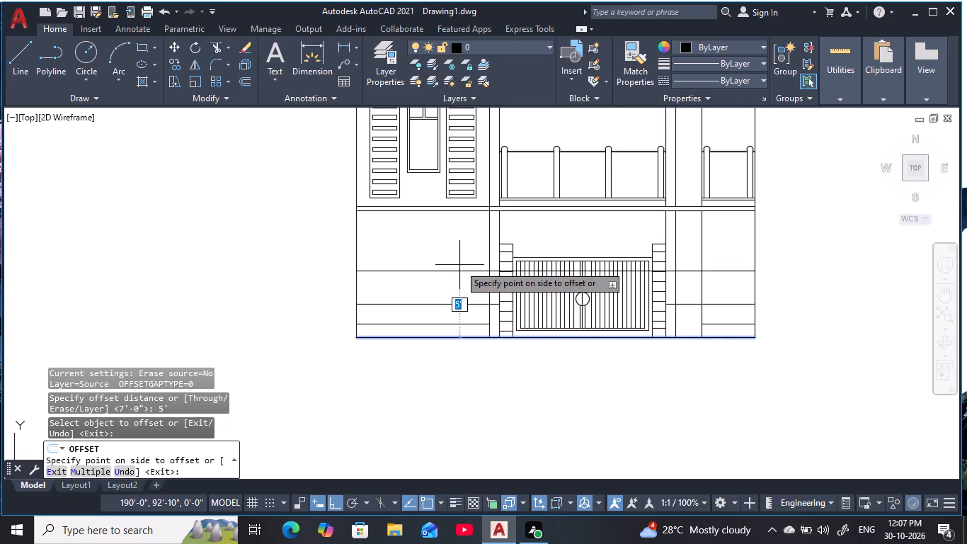
click(459, 265)
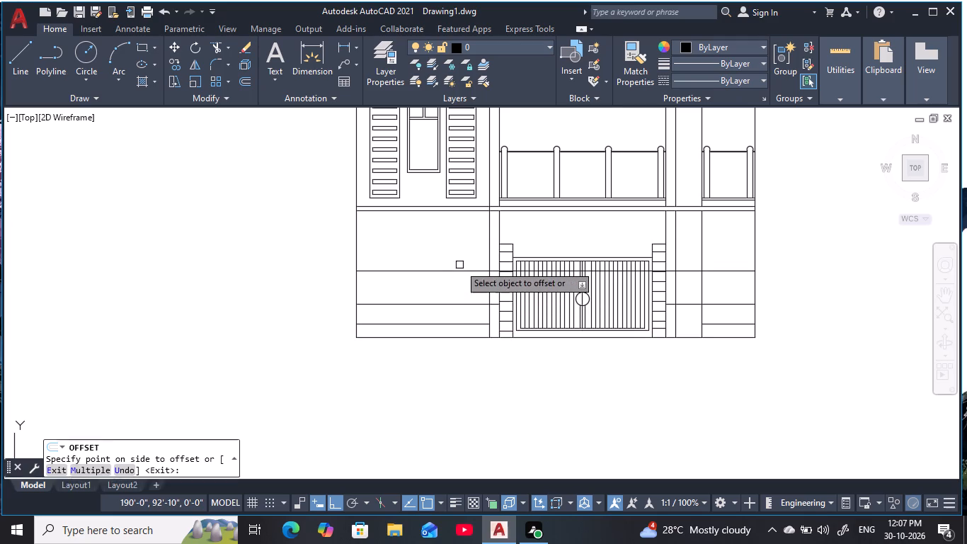
key(Escape)
key(Escape)
key(Escape)
key(Escape)
key(Escape)
key(Escape)
key(Escape)
key(Escape)
key(Escape)
key(Escape)
key(Escape)
key(Escape)
key(Escape)
key(Escape)
key(Escape)
key(Escape)
key(Escape)
key(Escape)
key(Escape)
key(Escape)
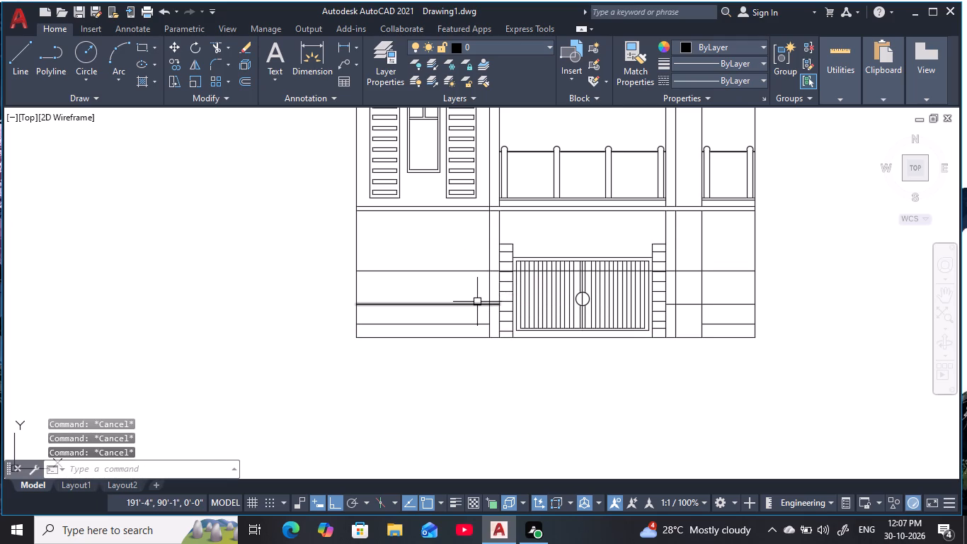
Trim away the horizontal wall line just below the new 5' line in the left bay, right bay and right column area.
text(tr)
key(space)
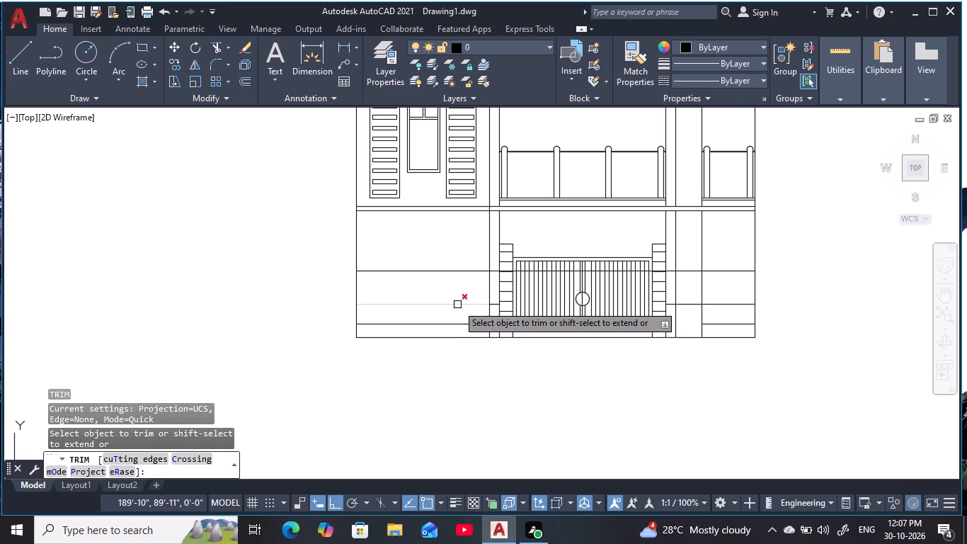
click(457, 305)
click(726, 305)
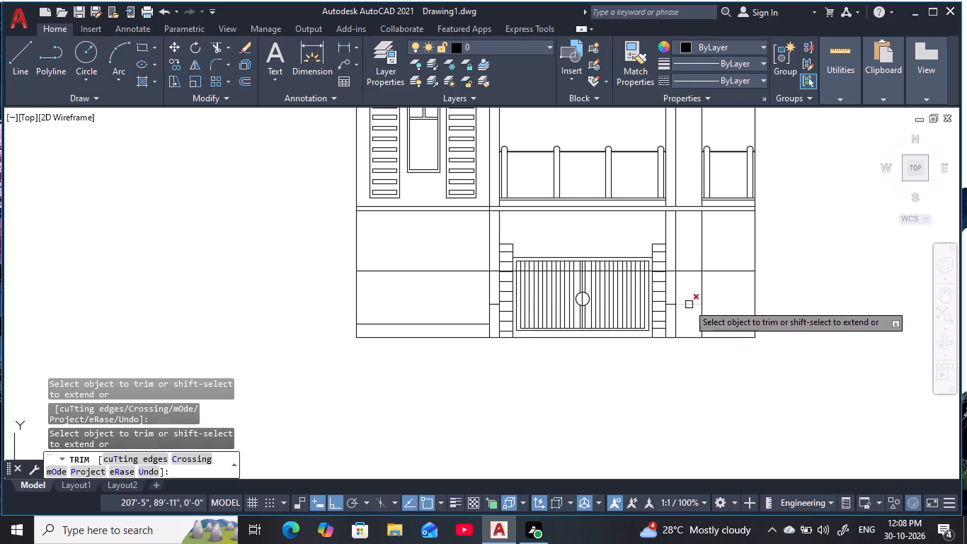
click(687, 304)
scroll(668, 304, up, 3)
click(670, 312)
Trim the 5' wall line out of the narrow column strip between the left bay and the gate's left pier.
scroll(475, 316, down, 4)
scroll(326, 300, up, 2)
scroll(430, 288, up, 3)
click(382, 276)
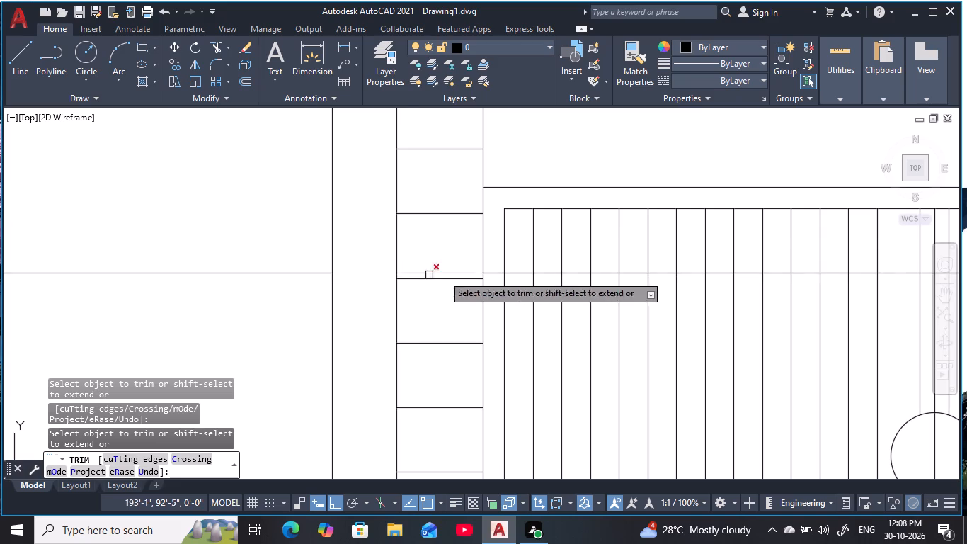
scroll(531, 283, down, 4)
key(Escape)
key(Escape)
key(Escape)
key(Escape)
key(Escape)
key(Escape)
key(Escape)
key(Escape)
key(Escape)
key(Escape)
key(Escape)
key(Escape)
key(Escape)
key(Escape)
key(Escape)
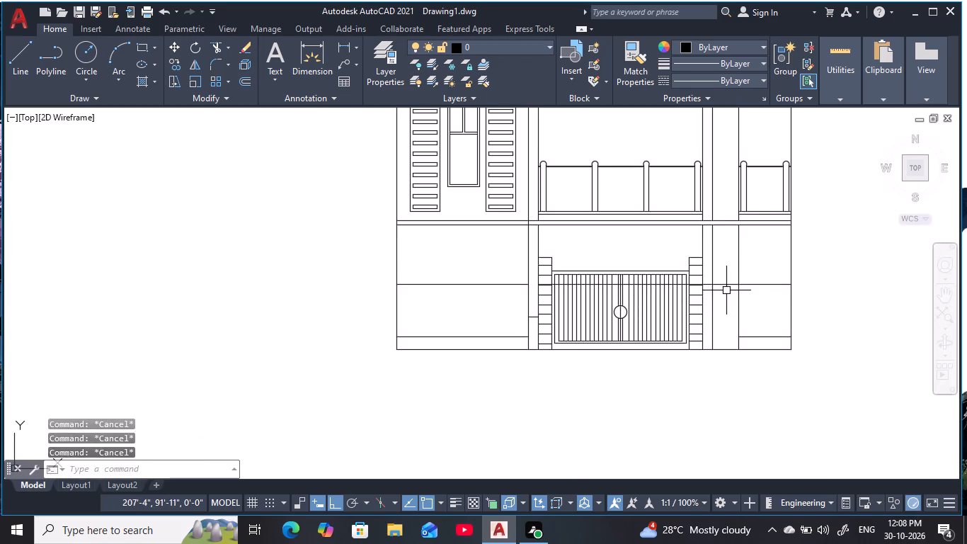
Erase the rest of the 5' line running from the gate's left pier to the building's right edge.
click(726, 290)
click(731, 277)
click(726, 282)
text(e)
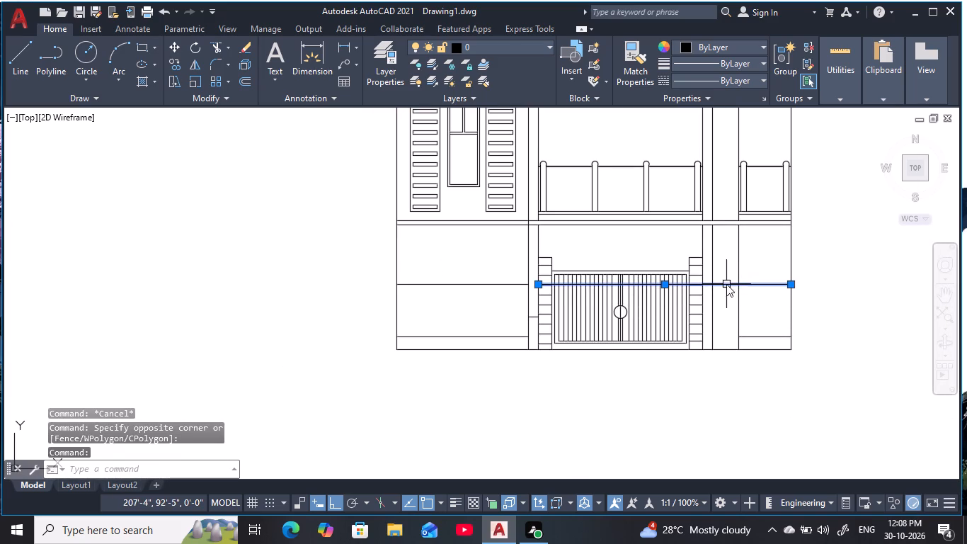
key(space)
key(Escape)
key(Escape)
key(Escape)
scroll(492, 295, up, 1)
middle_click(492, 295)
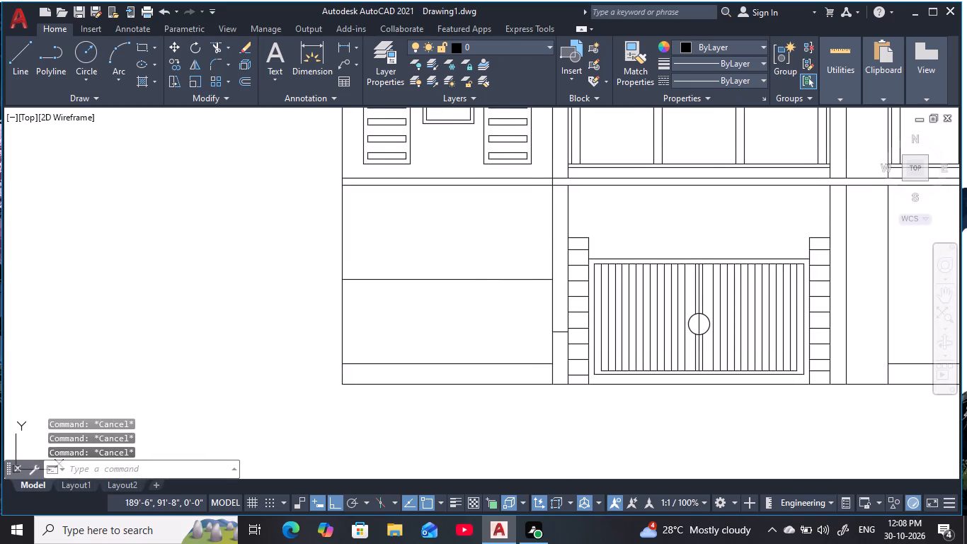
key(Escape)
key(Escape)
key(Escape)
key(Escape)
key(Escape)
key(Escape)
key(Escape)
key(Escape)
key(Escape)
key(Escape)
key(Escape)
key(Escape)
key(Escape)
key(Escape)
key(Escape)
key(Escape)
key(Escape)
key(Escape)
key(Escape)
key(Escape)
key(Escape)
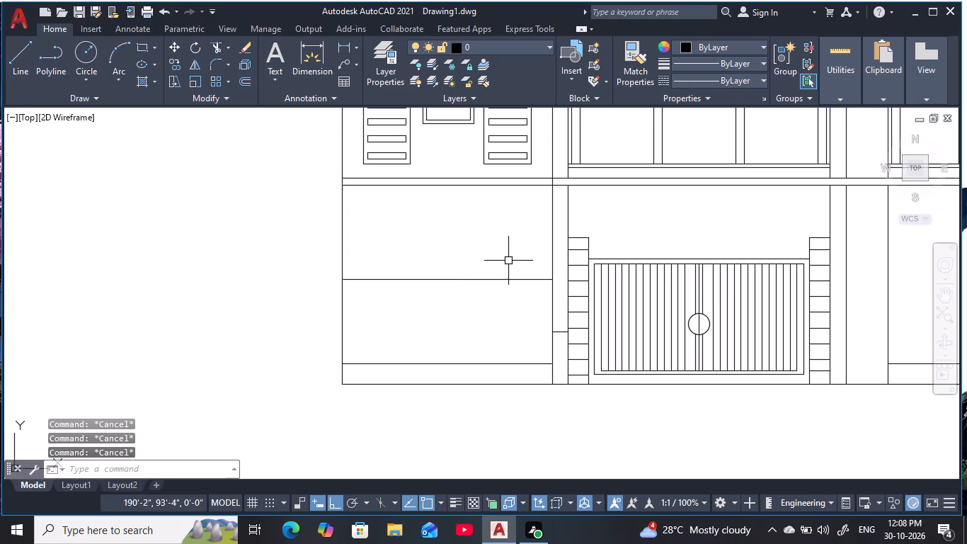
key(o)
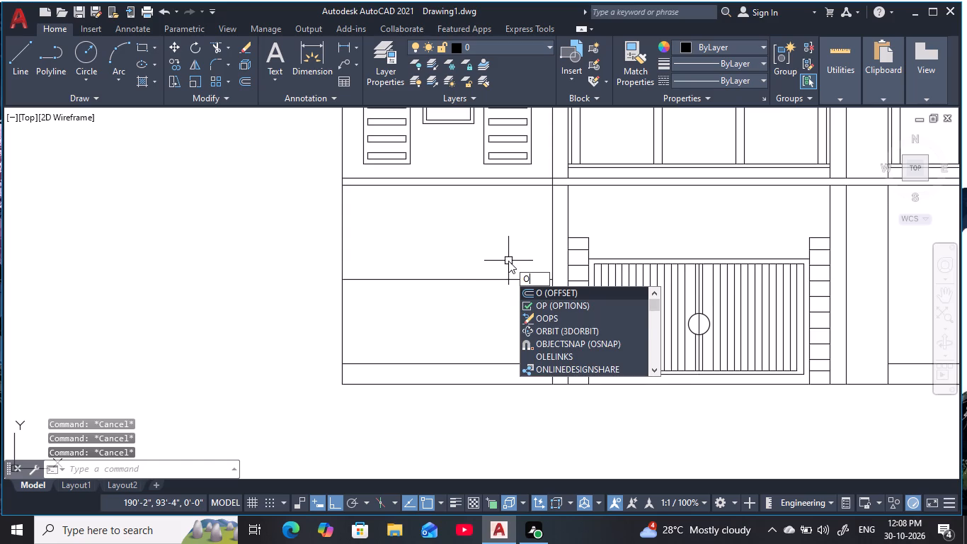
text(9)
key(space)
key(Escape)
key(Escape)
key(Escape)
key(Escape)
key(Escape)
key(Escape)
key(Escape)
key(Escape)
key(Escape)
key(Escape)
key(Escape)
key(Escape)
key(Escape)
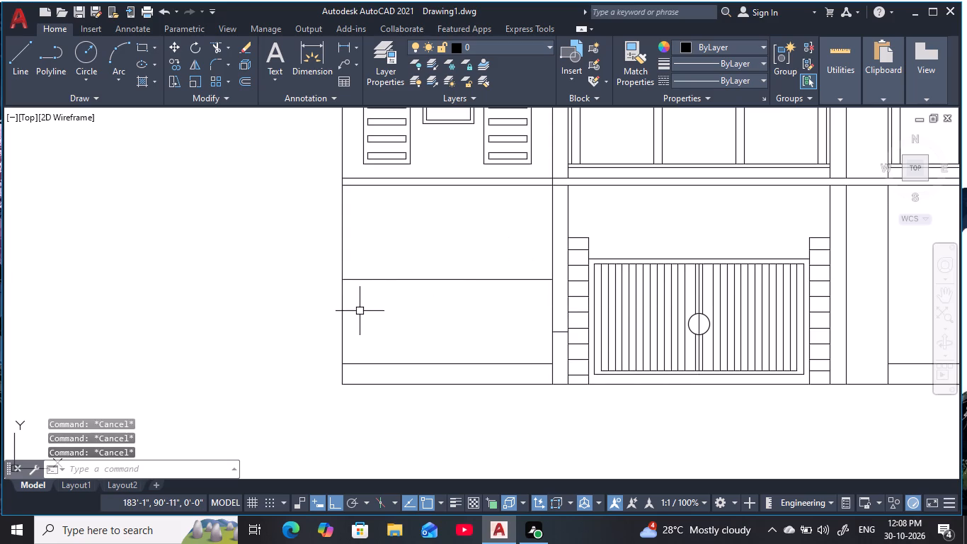
Offset the building's left outer edge 9" inward into the left bay.
text(o 9)
key(space)
click(342, 324)
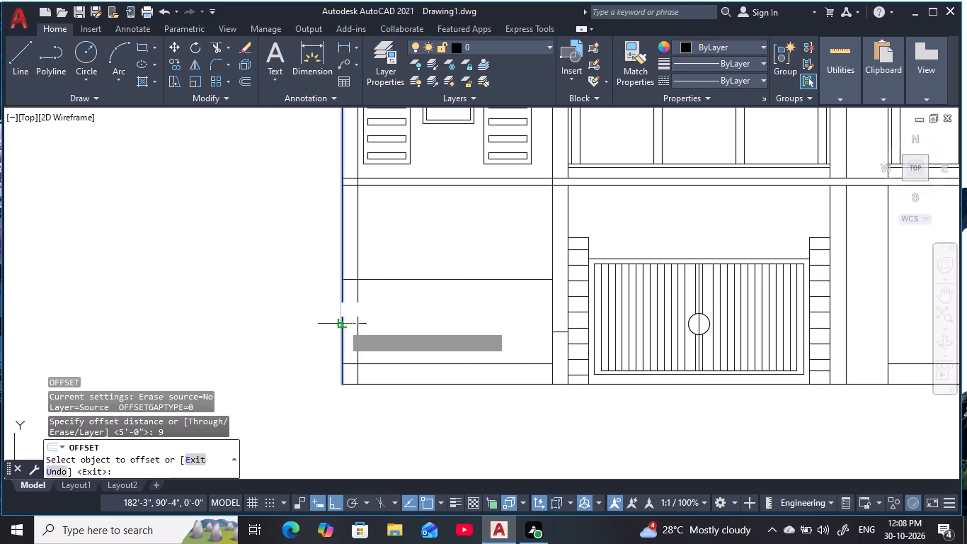
click(404, 322)
key(Escape)
key(Escape)
key(Escape)
key(Escape)
key(Escape)
key(Escape)
key(Escape)
key(Escape)
key(Escape)
key(Escape)
key(Escape)
key(Escape)
key(Escape)
key(Escape)
key(Escape)
key(Escape)
Trim the 9" offset line between the left bay's 5' wall line and the first-floor band above it.
text(tr)
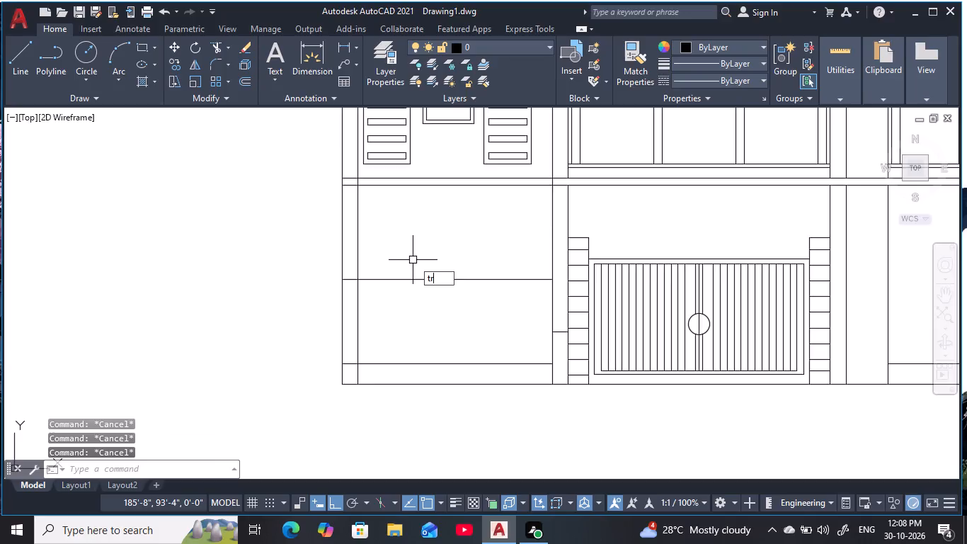
key(space)
click(385, 260)
click(349, 245)
middle_drag(384, 220, 389, 350)
scroll(370, 280, up, 2)
key(Escape)
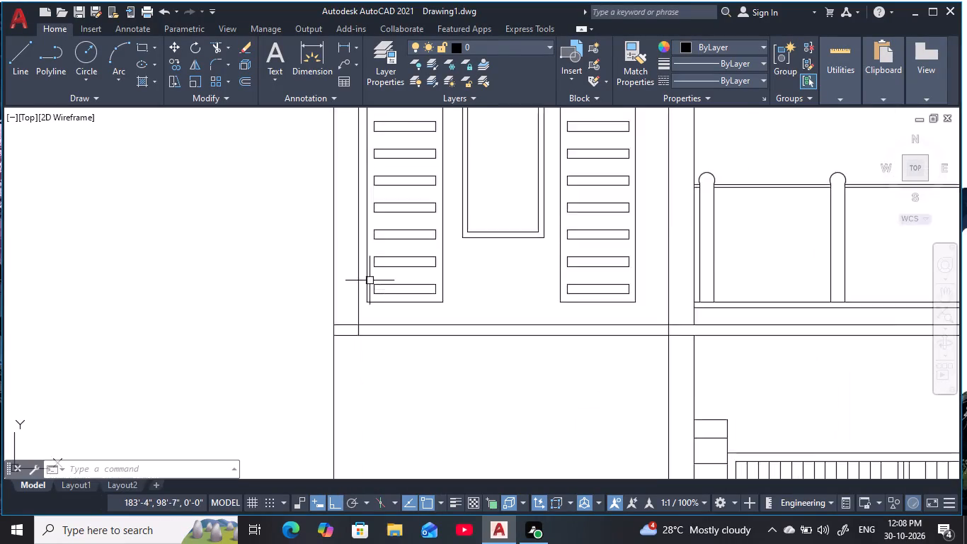
key(Escape)
key(Escape)
Erase the leftover upper part of the 9" offset line beside the left louvre panel, down to the first-floor band.
click(367, 324)
click(339, 317)
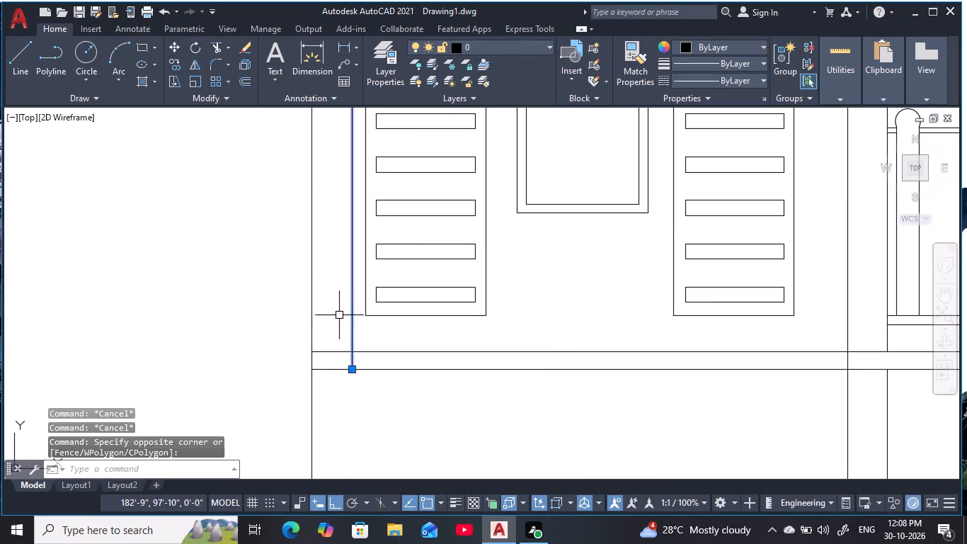
key(Escape)
key(Escape)
scroll(495, 349, down, 3)
middle_drag(515, 344, 388, 364)
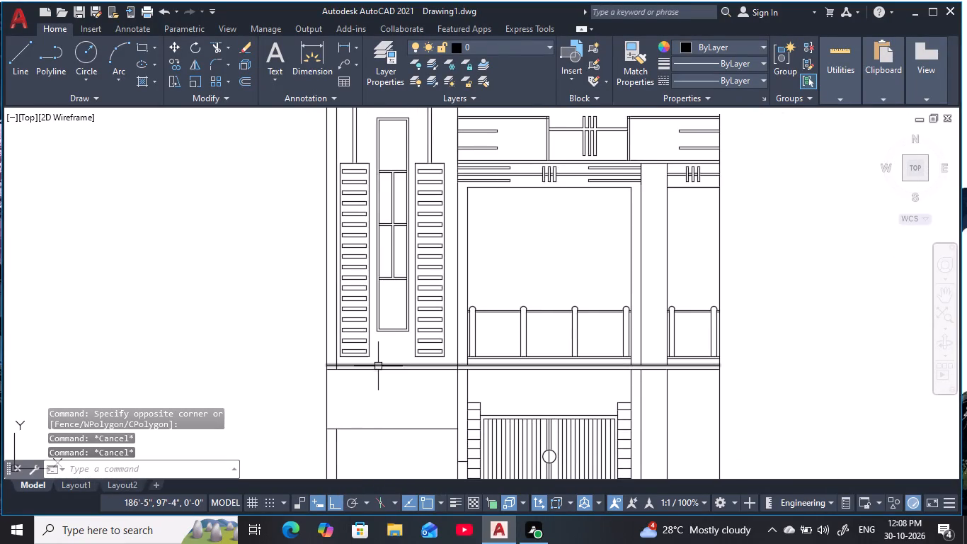
scroll(328, 363, up, 2)
click(355, 356)
click(340, 357)
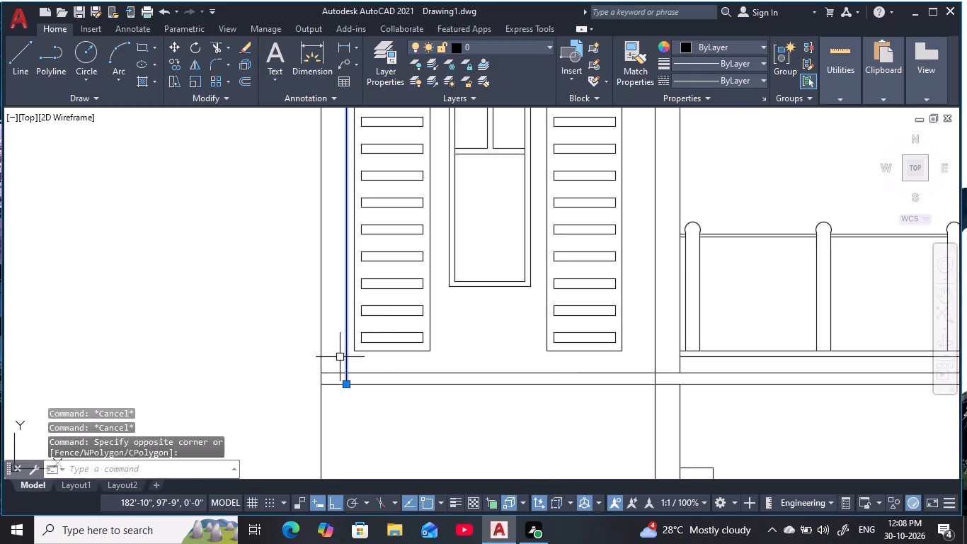
text(e)
key(space)
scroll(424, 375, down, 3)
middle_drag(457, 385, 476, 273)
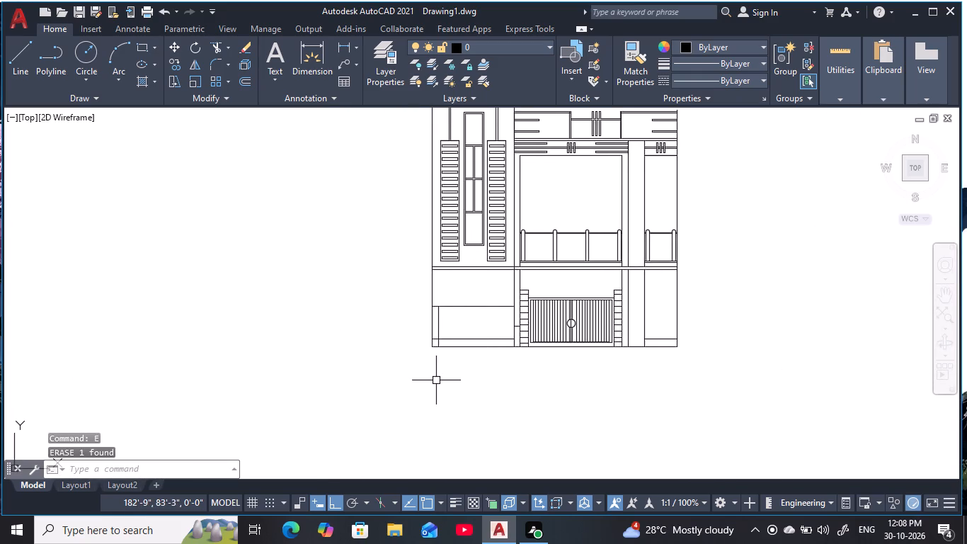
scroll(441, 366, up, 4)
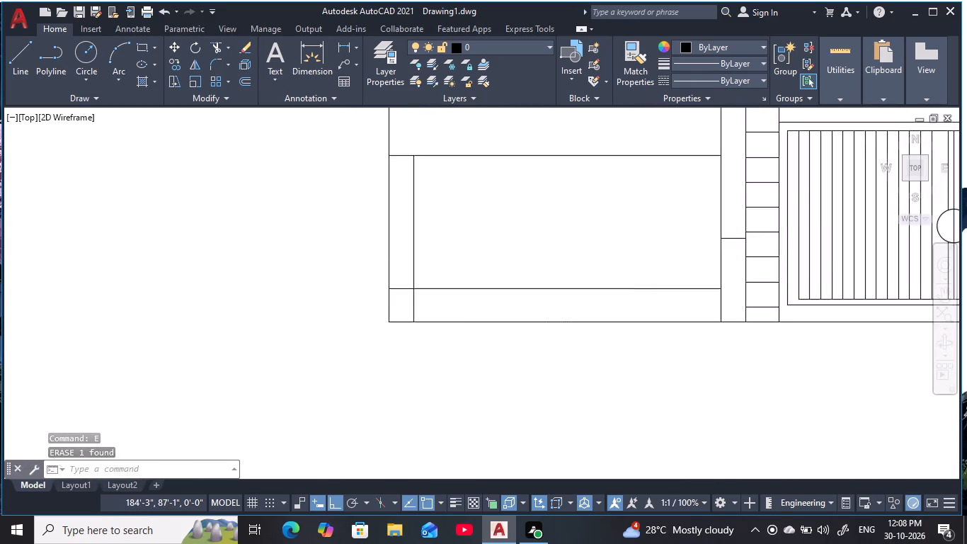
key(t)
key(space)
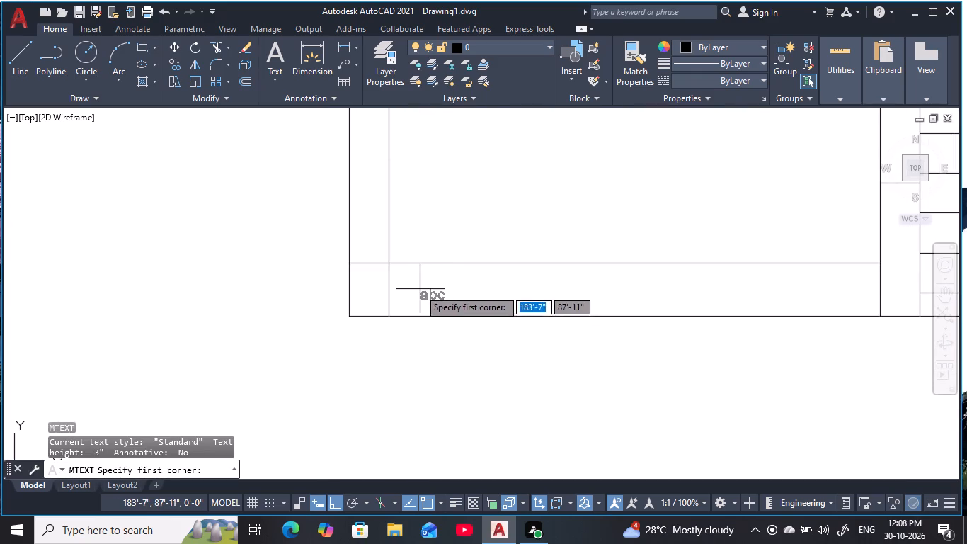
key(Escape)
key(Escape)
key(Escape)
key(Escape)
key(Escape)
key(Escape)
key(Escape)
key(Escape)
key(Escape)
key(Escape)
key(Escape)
Trim the part of the 9" offset line between the left bay's low base line and the ground line.
text(tr)
key(space)
click(418, 289)
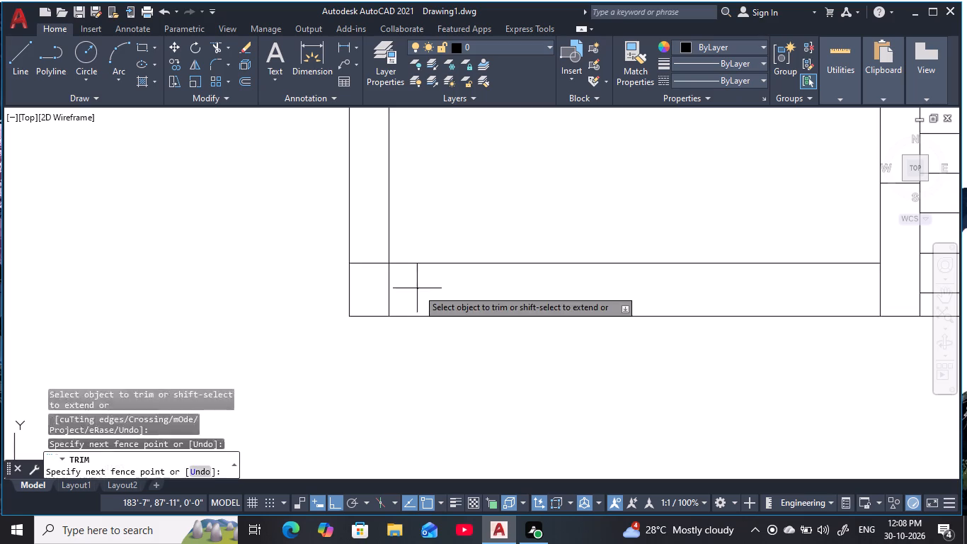
click(377, 286)
scroll(566, 192, down, 1)
middle_drag(568, 192, 535, 264)
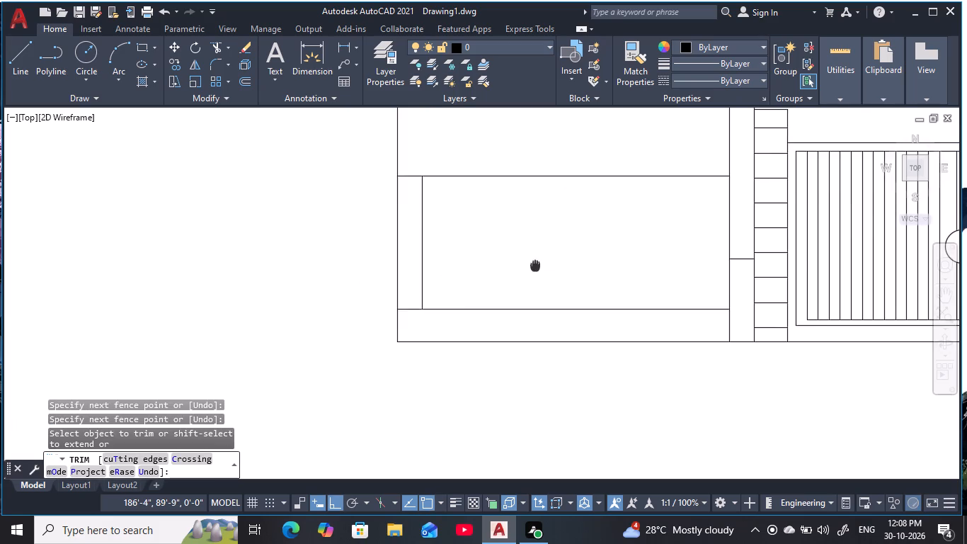
scroll(576, 259, down, 1)
middle_drag(583, 258, 576, 271)
key(Escape)
key(Escape)
key(Escape)
key(Escape)
key(Escape)
key(Escape)
key(Escape)
key(Escape)
key(Escape)
key(Escape)
key(Escape)
key(Escape)
key(Escape)
key(Escape)
key(Escape)
key(Escape)
key(Escape)
key(Escape)
key(Escape)
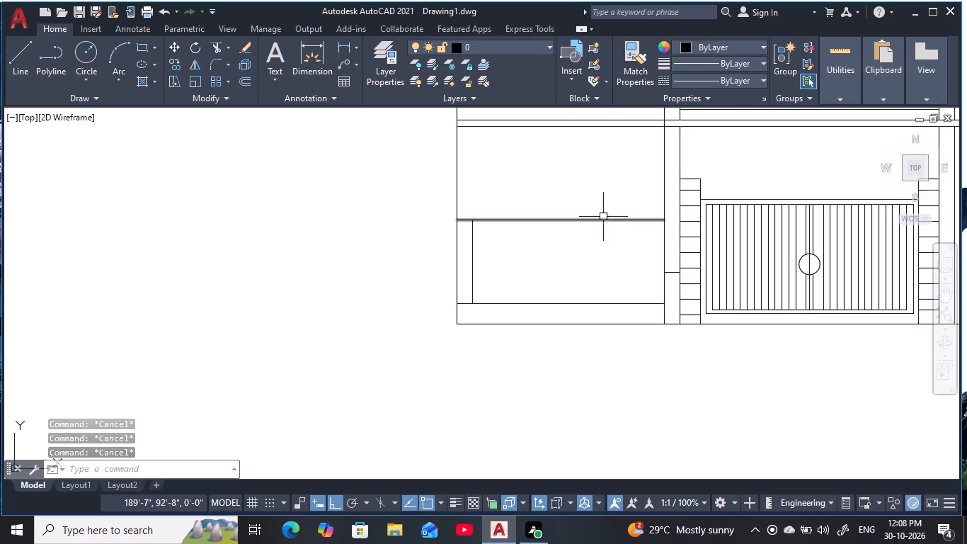
Extend the left bay's 9" inset line up from the 5' wall line to the first-floor band.
text(ex)
key(space)
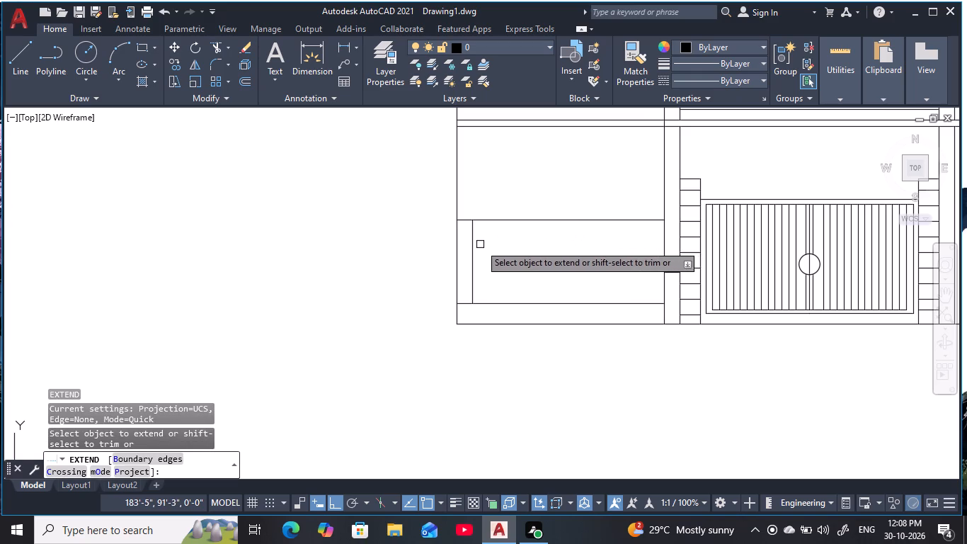
click(473, 244)
key(Escape)
key(Escape)
key(Escape)
key(Escape)
key(Escape)
key(Escape)
key(Escape)
key(Escape)
key(Escape)
key(Escape)
key(Escape)
key(Escape)
key(Escape)
key(Escape)
key(Escape)
key(Escape)
key(Escape)
key(Escape)
middle_drag(568, 187, 503, 203)
key(Escape)
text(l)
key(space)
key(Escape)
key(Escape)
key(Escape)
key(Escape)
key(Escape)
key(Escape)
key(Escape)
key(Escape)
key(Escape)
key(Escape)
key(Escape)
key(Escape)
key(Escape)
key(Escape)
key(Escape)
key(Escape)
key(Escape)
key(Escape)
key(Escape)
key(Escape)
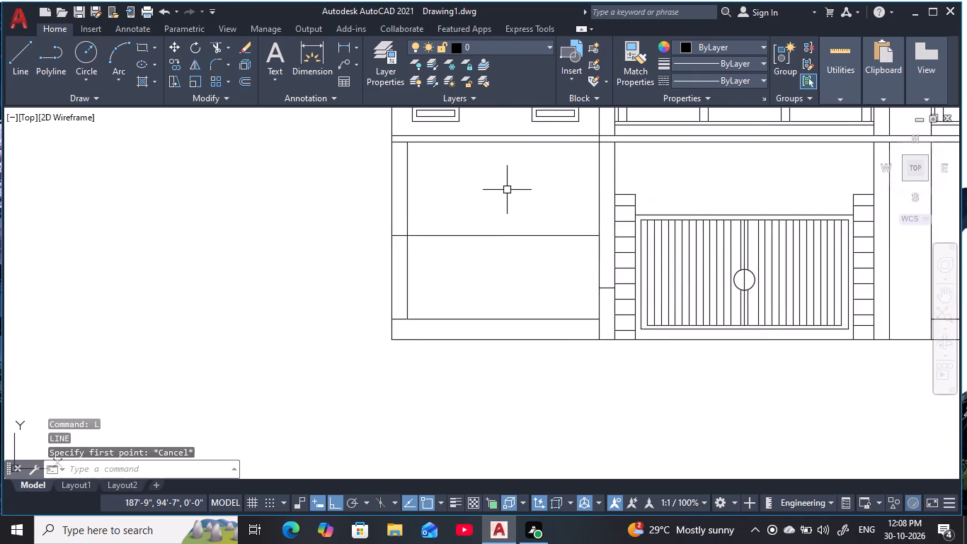
Offset the left bay's 5' wall line 3" upward.
text(o)
key(space)
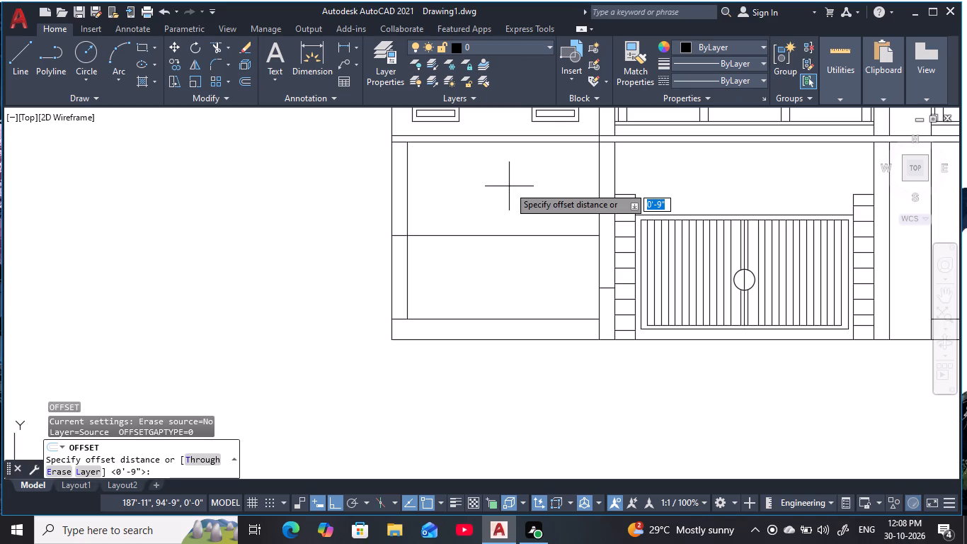
text(3)
key(space)
click(517, 236)
click(519, 207)
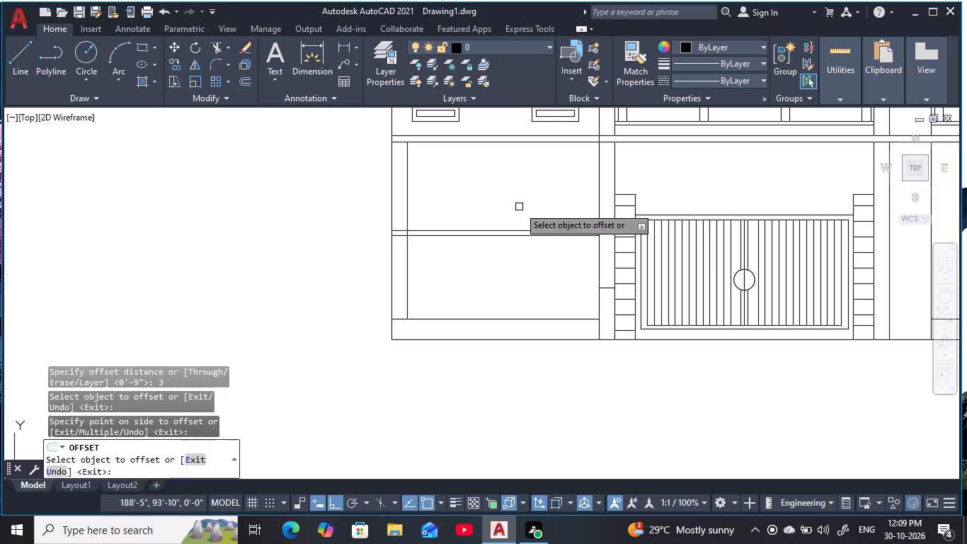
key(Escape)
middle_drag(529, 198, 503, 231)
key(Escape)
key(Escape)
key(Escape)
key(Escape)
key(Escape)
key(Escape)
key(Escape)
key(Escape)
key(Escape)
key(Escape)
key(Escape)
key(Escape)
key(Escape)
key(Escape)
key(Escape)
key(Escape)
key(Escape)
key(Escape)
key(Escape)
key(Escape)
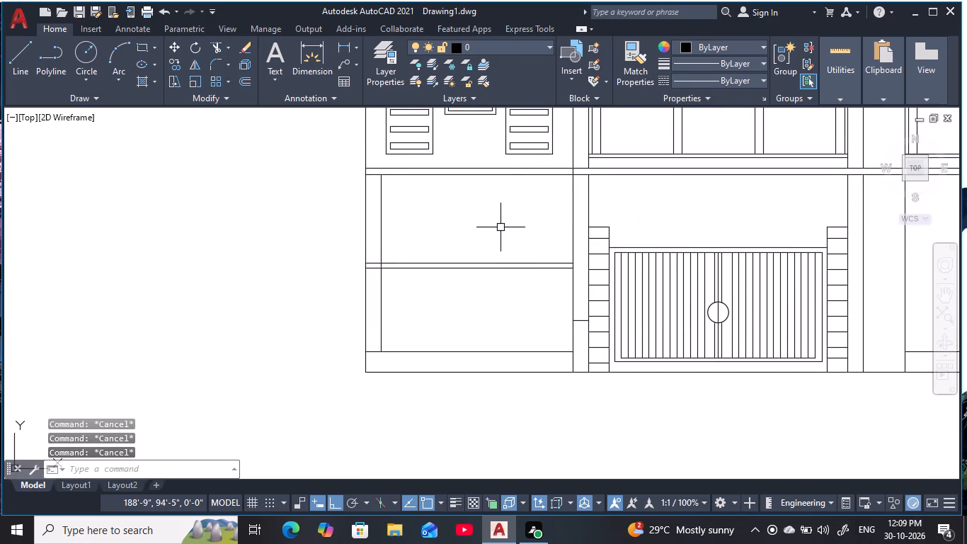
Offset the upper line of the 3" pair in the left bay 2" upward.
key(o)
key(space)
text(2)
key(space)
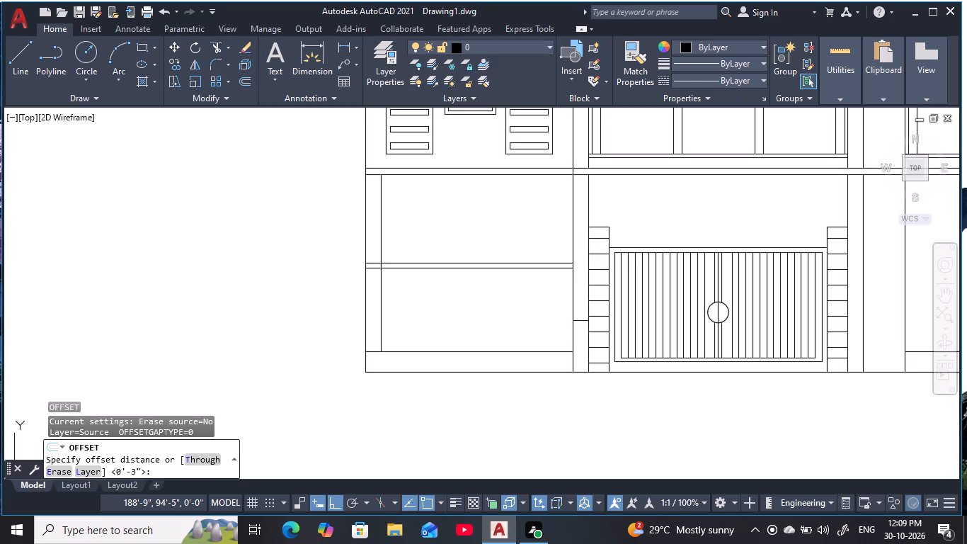
click(490, 262)
click(491, 247)
key(Escape)
middle_drag(500, 229, 476, 241)
key(Escape)
key(Escape)
key(Escape)
key(Escape)
key(Escape)
key(Escape)
key(Escape)
key(Escape)
key(Escape)
key(Escape)
key(Escape)
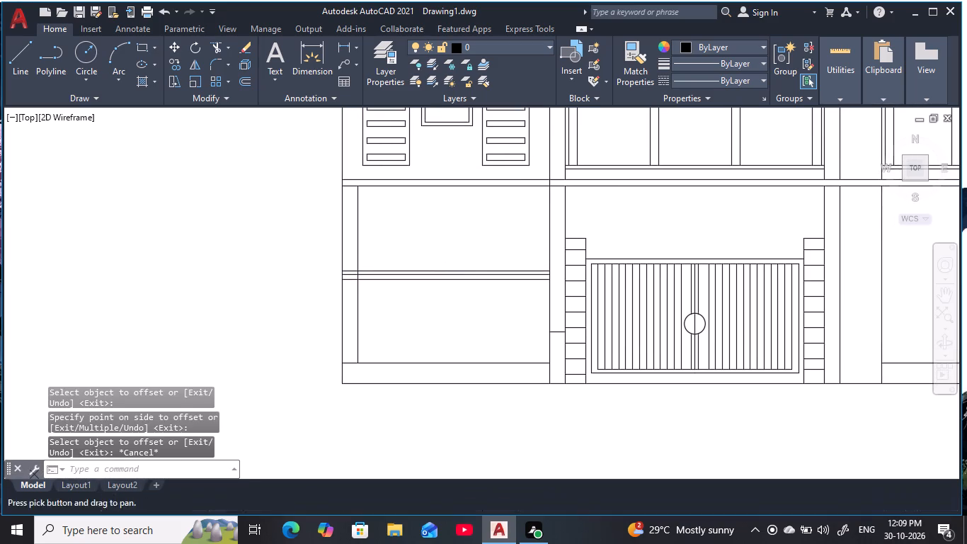
Offset the topmost of the left bay's wall-top lines 6" upward.
text(o)
key(space)
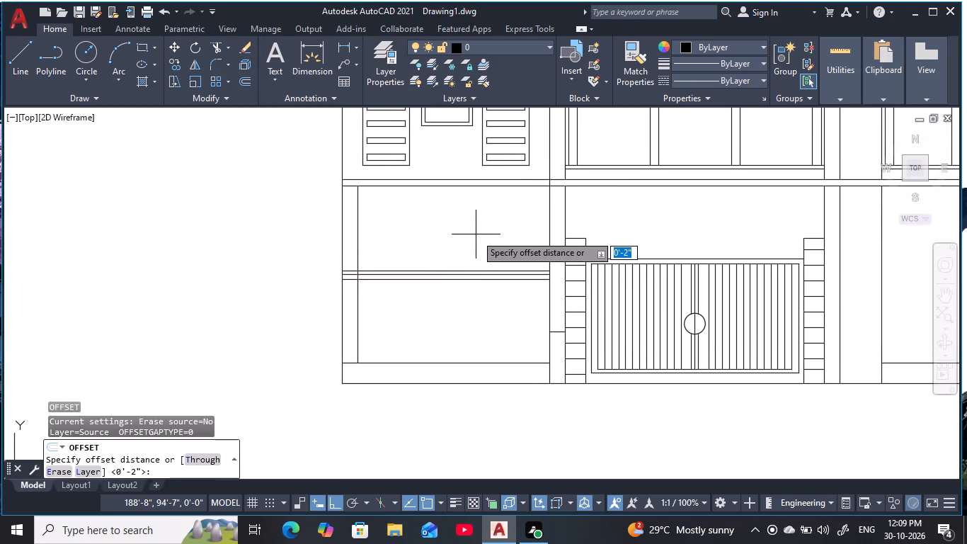
text(6)
key(space)
click(484, 267)
click(486, 268)
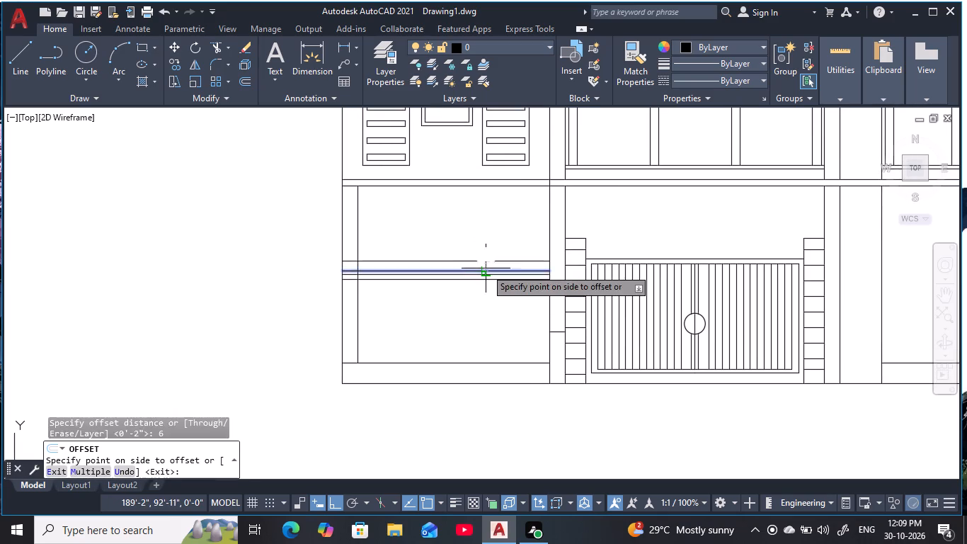
click(489, 243)
key(Escape)
key(Escape)
key(Escape)
key(Escape)
key(Escape)
key(Escape)
key(Escape)
key(Escape)
key(Escape)
key(Escape)
key(Escape)
key(Escape)
key(Escape)
key(Escape)
key(Escape)
key(Escape)
Offset the left bay's 6" offset line 2" upward to complete the upper coping band.
text(o 2)
key(space)
double_click(491, 258)
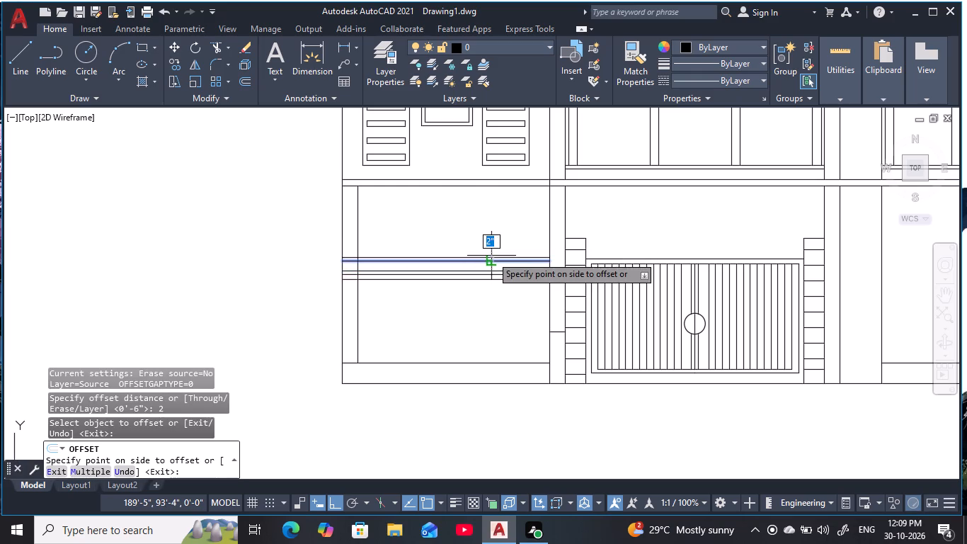
click(496, 246)
key(Escape)
key(Escape)
key(Escape)
key(Escape)
key(Escape)
key(Escape)
key(Escape)
key(Escape)
key(Escape)
key(Escape)
key(Escape)
key(Escape)
key(Escape)
key(Escape)
key(Escape)
key(Escape)
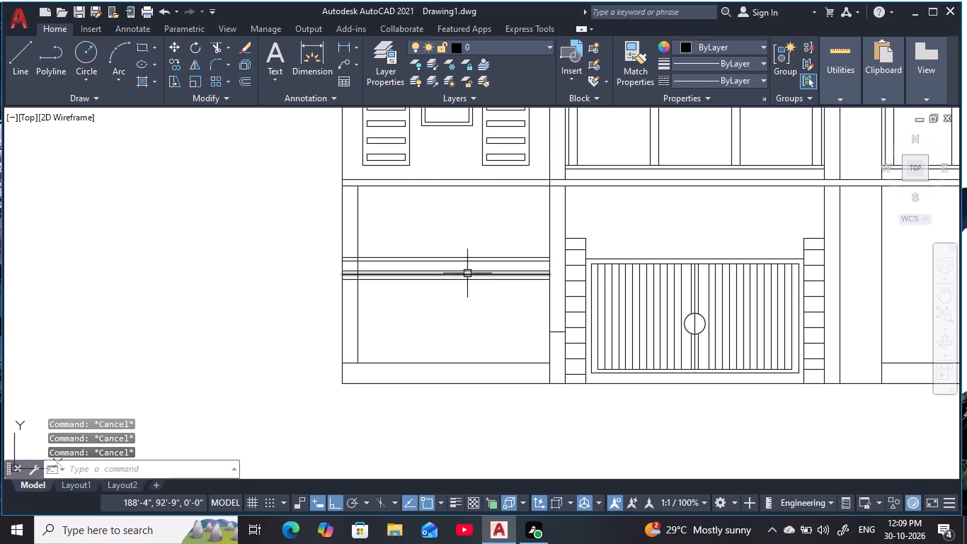
Trim the five horizontal wall-top lines between the building's left outer edge and the 9" inset line.
text(tr)
key(space)
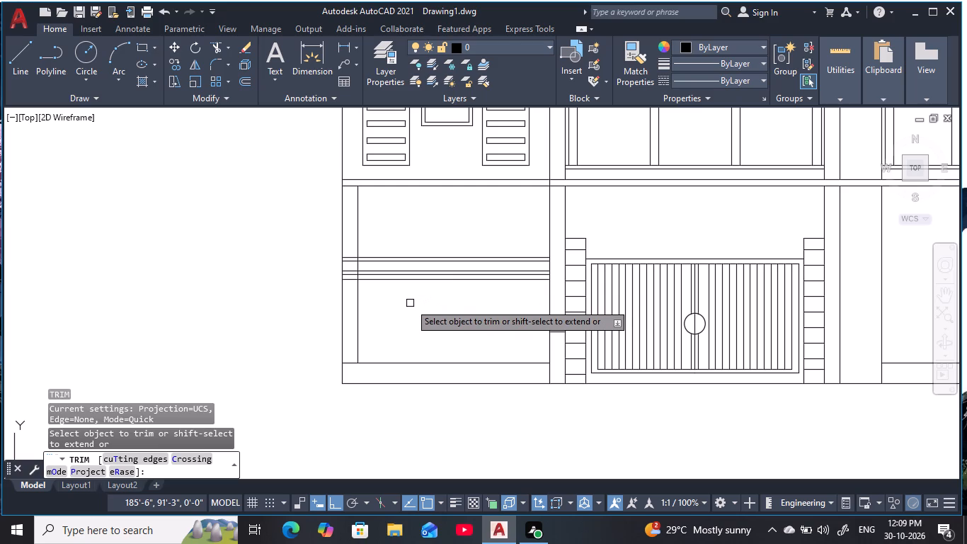
scroll(353, 252, up, 2)
click(353, 252)
click(347, 365)
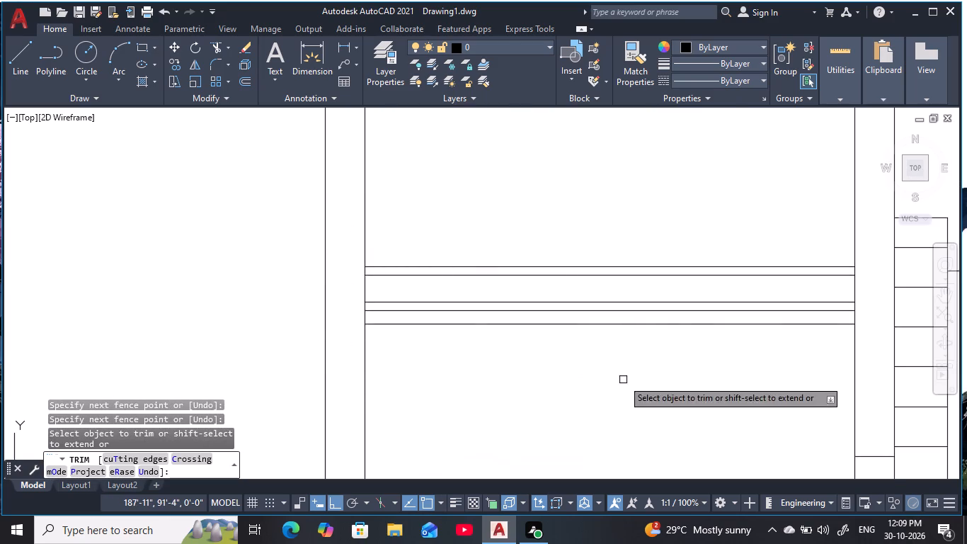
middle_drag(627, 380, 548, 378)
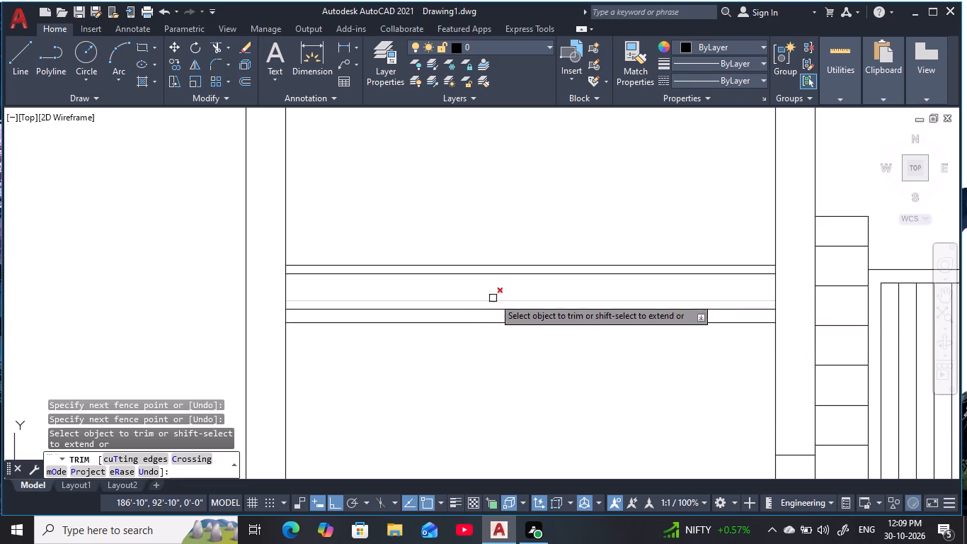
middle_drag(497, 295, 465, 278)
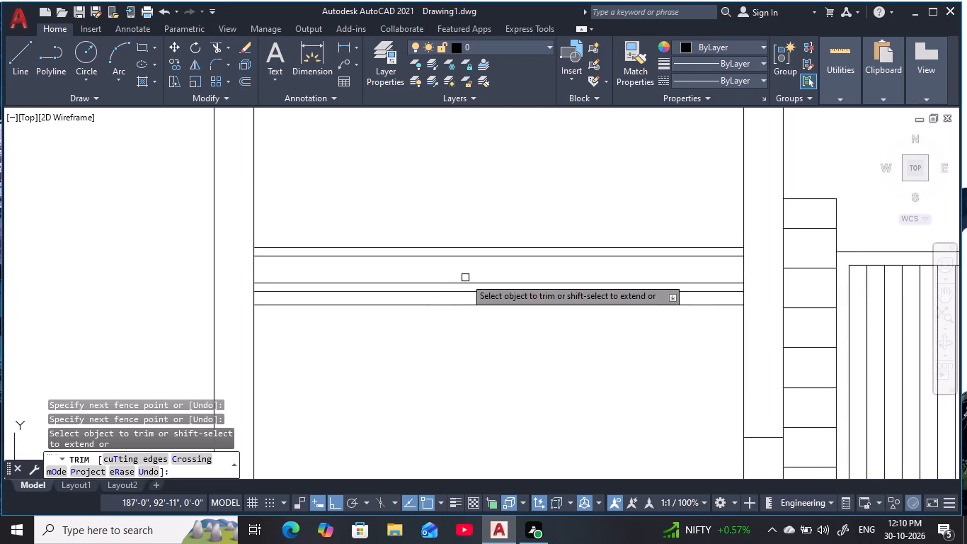
key(Escape)
key(Escape)
key(Escape)
key(Escape)
key(Escape)
key(Escape)
key(Escape)
key(Escape)
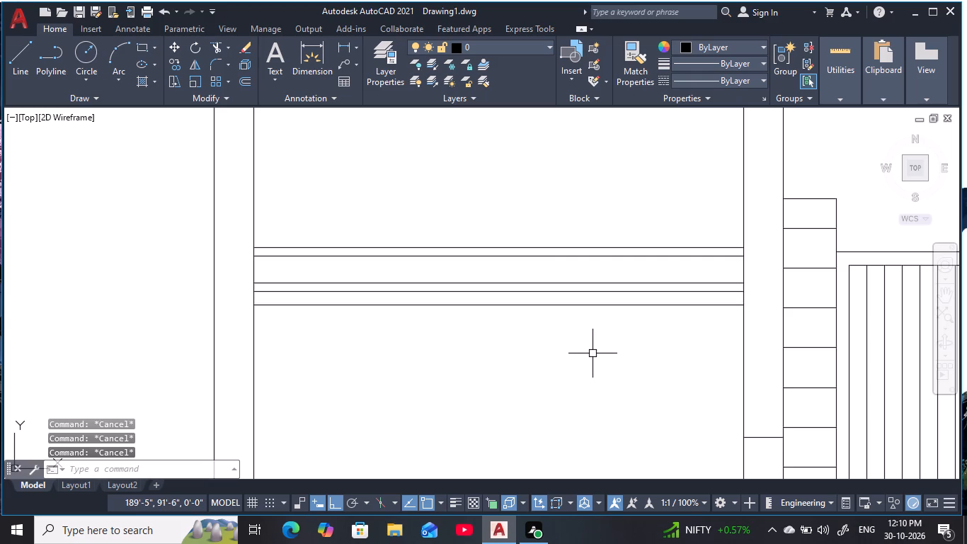
Hatch the left bay's wall area below the coping lines with the BRICK pattern.
middle_drag(569, 368, 534, 285)
text(h)
key(space)
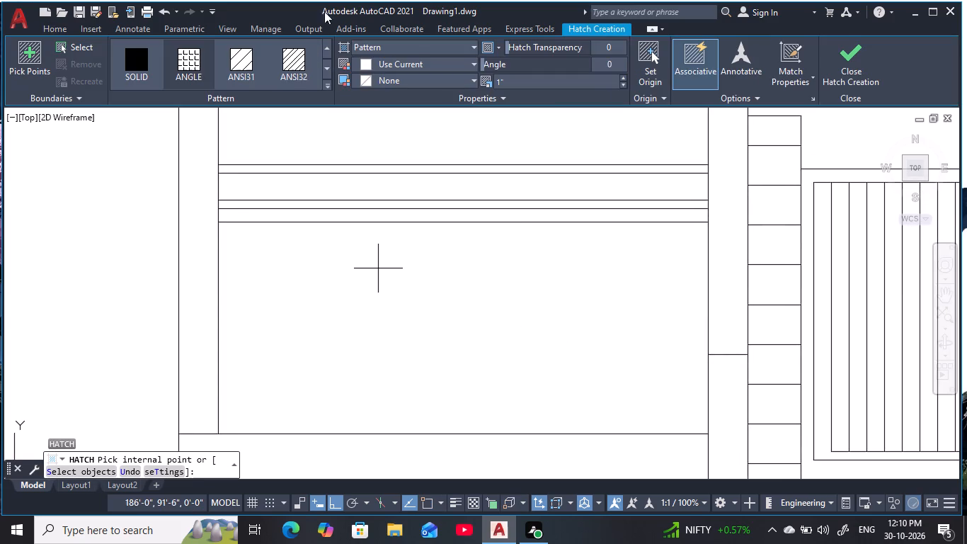
click(324, 89)
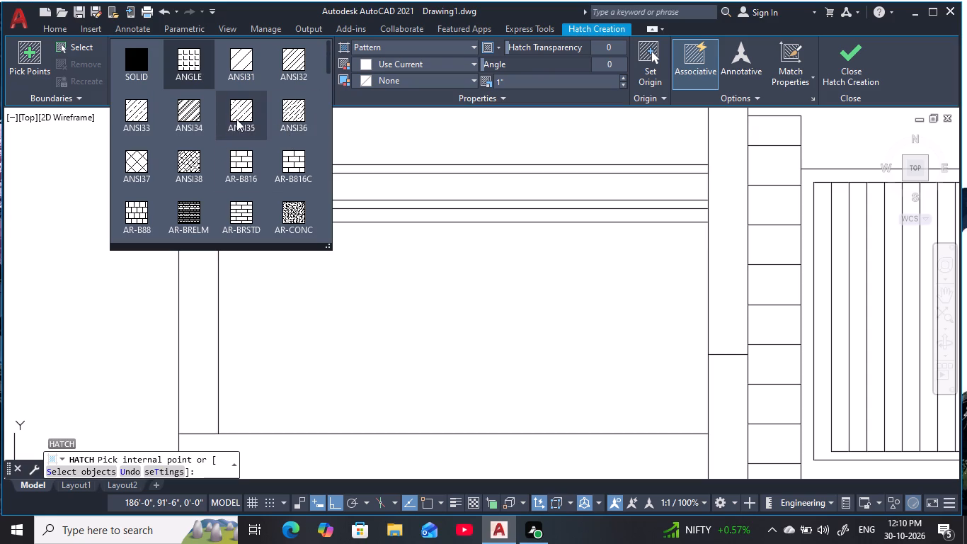
scroll(245, 195, down, 1)
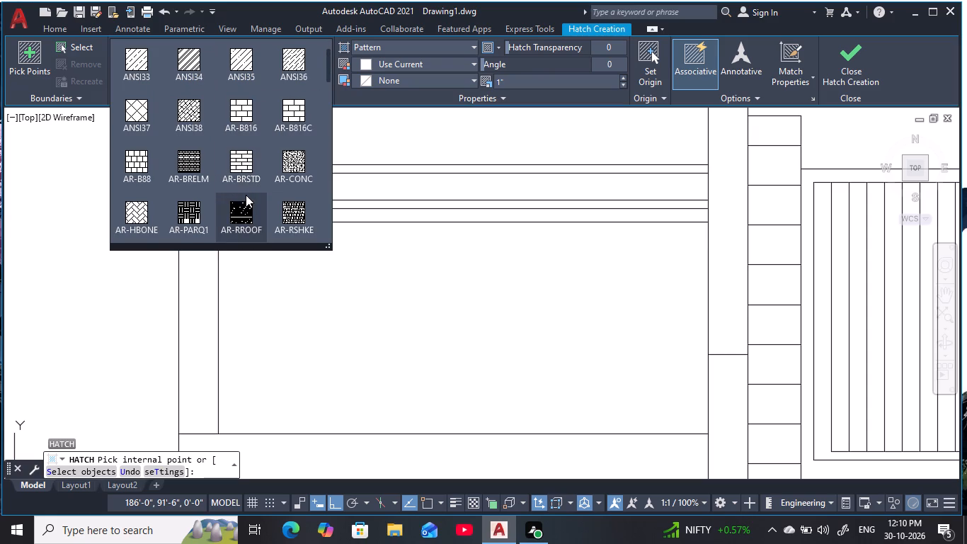
scroll(256, 181, down, 1)
click(279, 210)
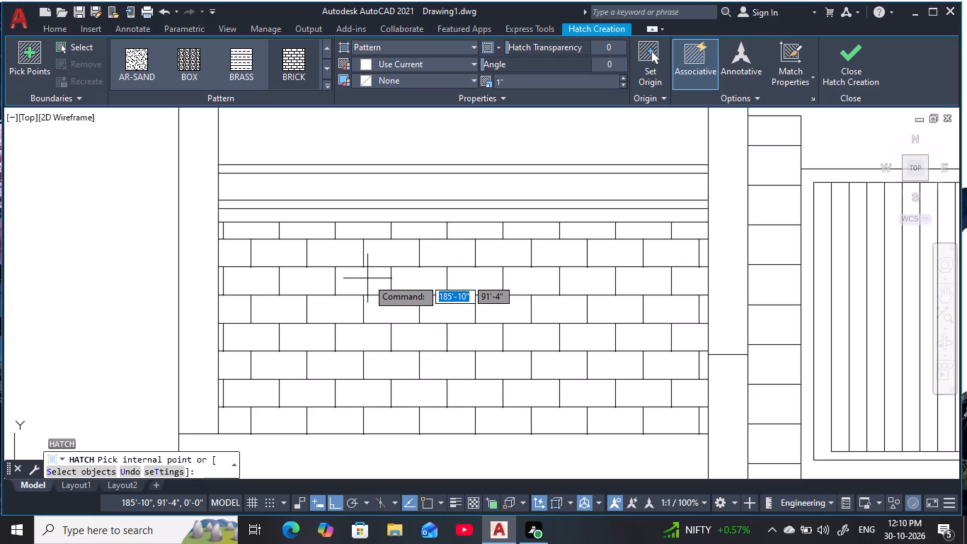
click(367, 278)
key(Escape)
key(Escape)
key(Escape)
key(Escape)
key(Escape)
key(Escape)
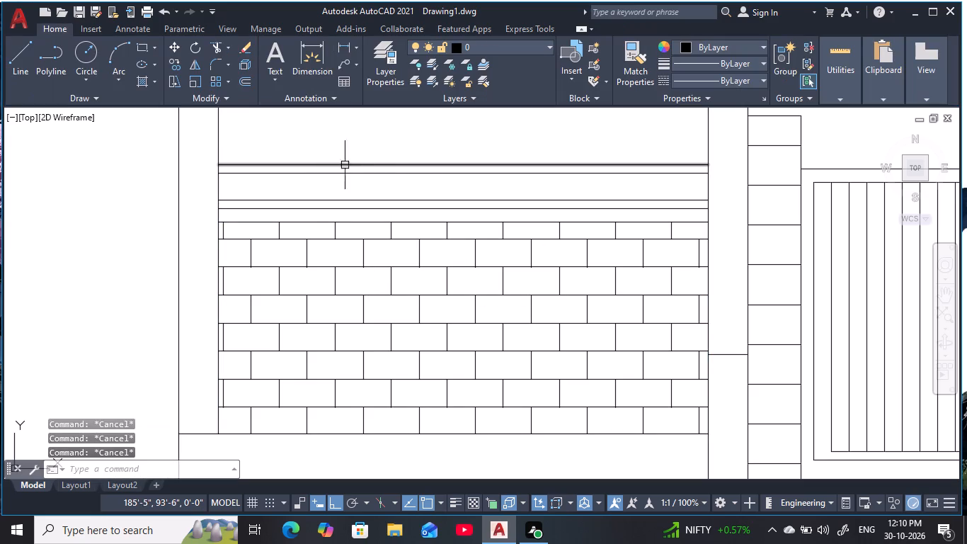
key(Escape)
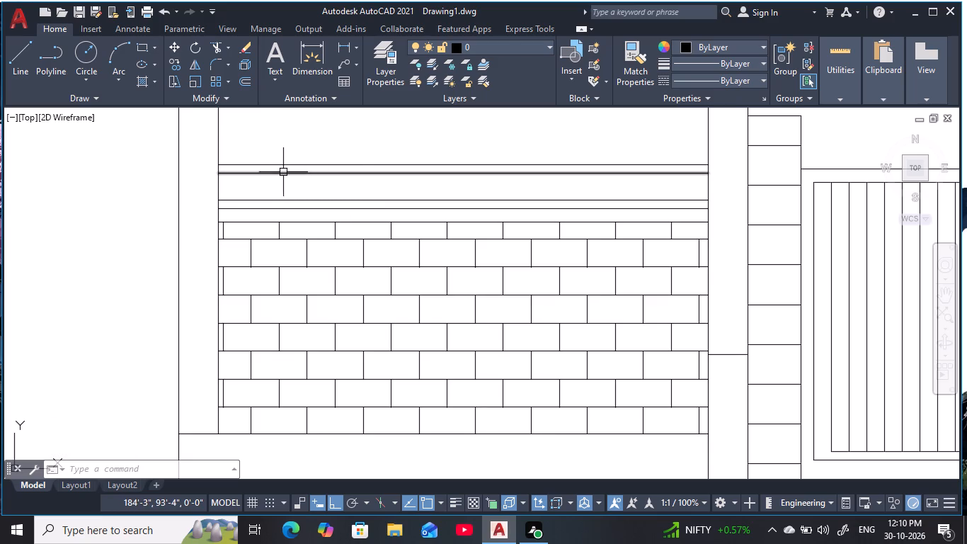
Draw a vertical line near the coping band's left end, from its topmost line down to the fourth line.
key(l)
key(space)
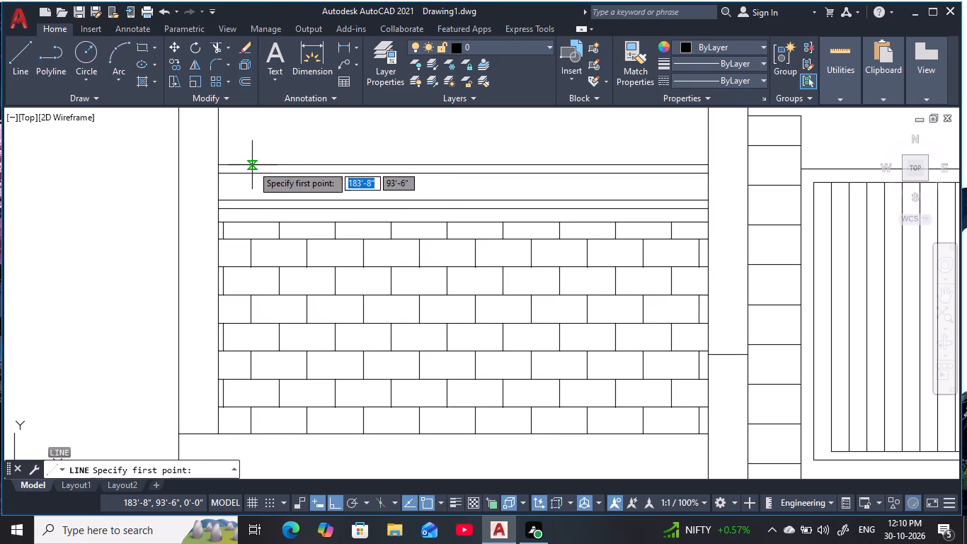
click(252, 165)
click(249, 213)
key(Escape)
key(Escape)
key(Escape)
key(Escape)
key(Escape)
key(Escape)
key(Escape)
key(Escape)
key(Escape)
key(Escape)
key(Escape)
key(Escape)
key(Escape)
key(Escape)
key(Escape)
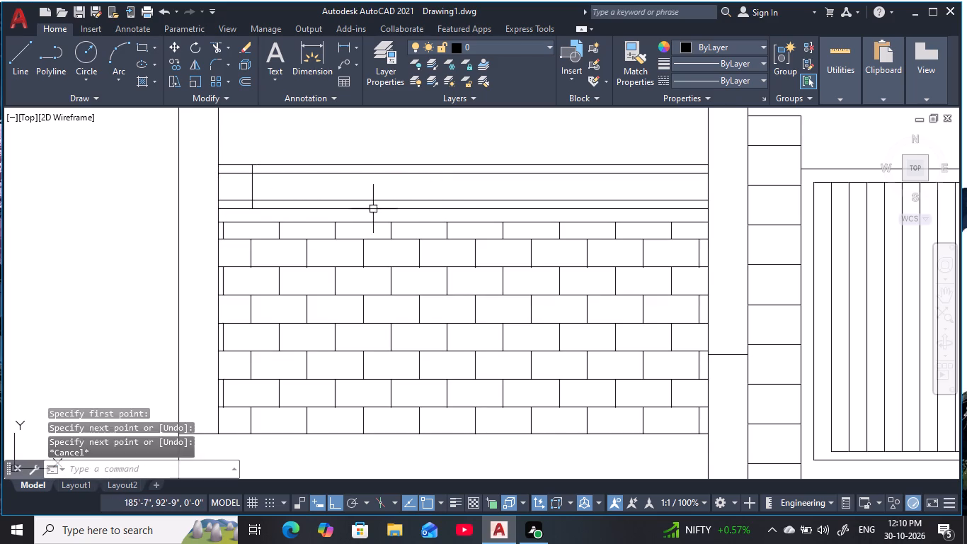
Draw a matching vertical line near the coping band's right end, from its topmost line down to the fourth line.
key(space)
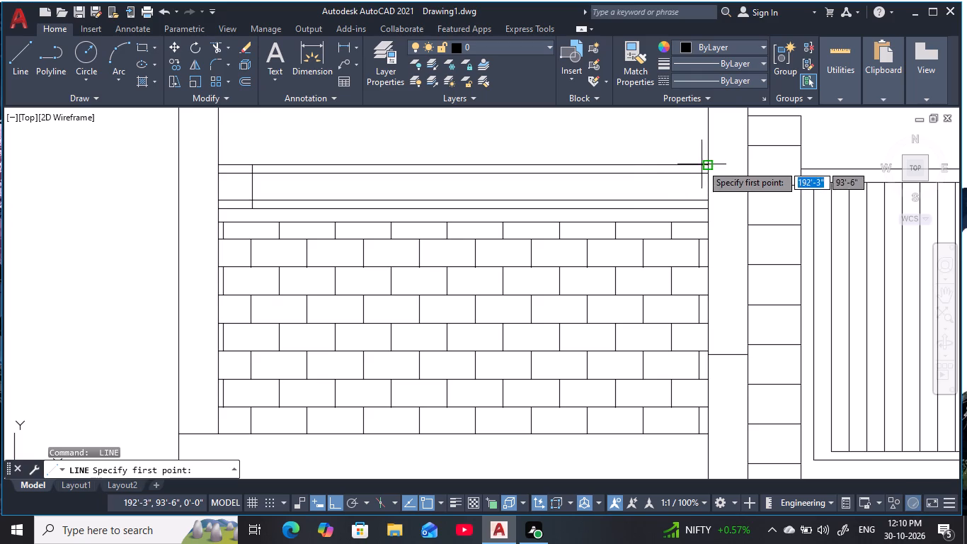
click(672, 166)
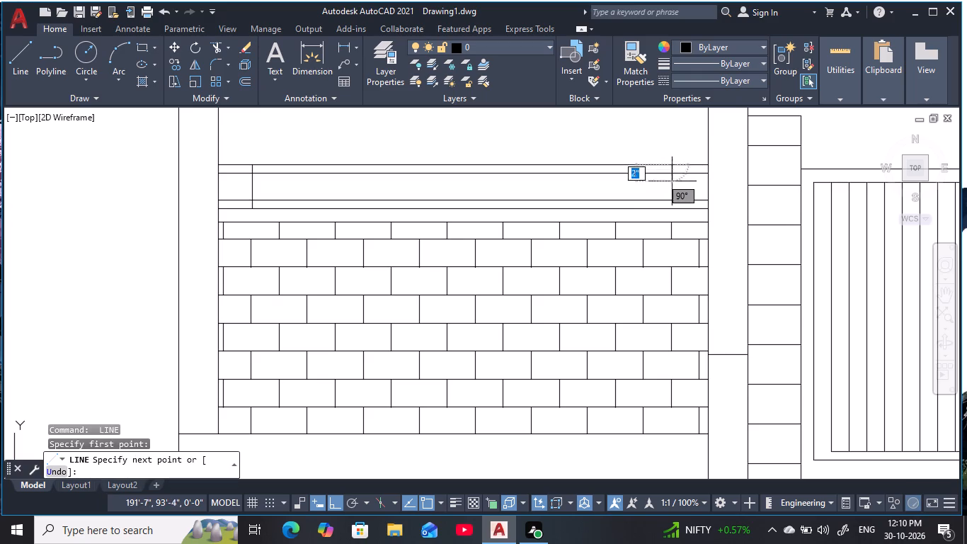
click(672, 205)
key(Escape)
key(Escape)
key(Escape)
key(Escape)
key(Escape)
key(Escape)
key(Escape)
key(Escape)
key(Escape)
key(Escape)
key(Escape)
key(Escape)
key(Escape)
key(Escape)
key(Escape)
key(Escape)
key(Escape)
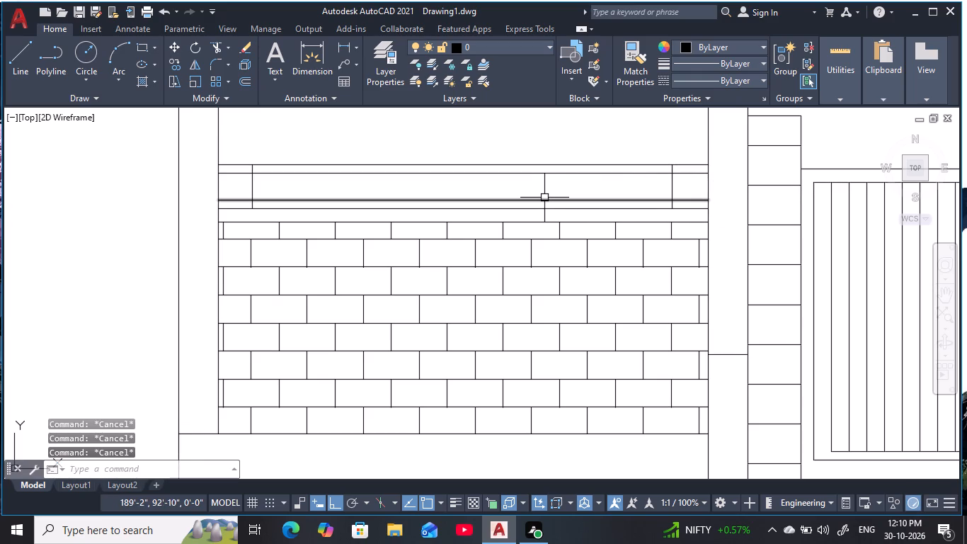
key(Escape)
key(Escape)
key(Escape)
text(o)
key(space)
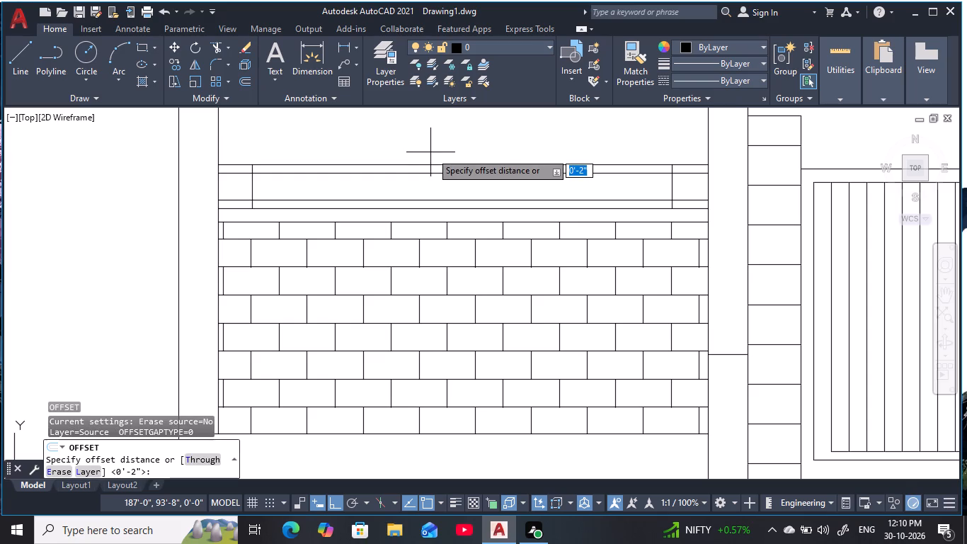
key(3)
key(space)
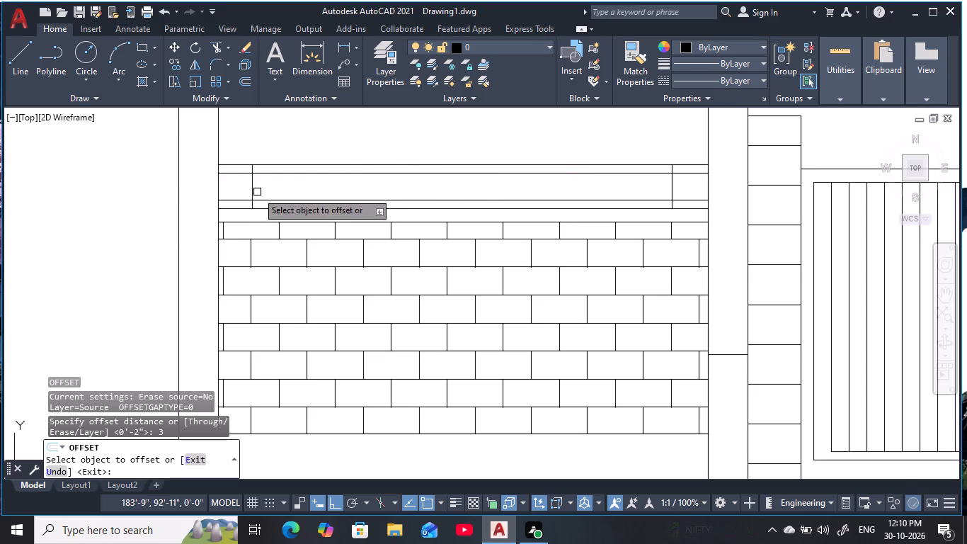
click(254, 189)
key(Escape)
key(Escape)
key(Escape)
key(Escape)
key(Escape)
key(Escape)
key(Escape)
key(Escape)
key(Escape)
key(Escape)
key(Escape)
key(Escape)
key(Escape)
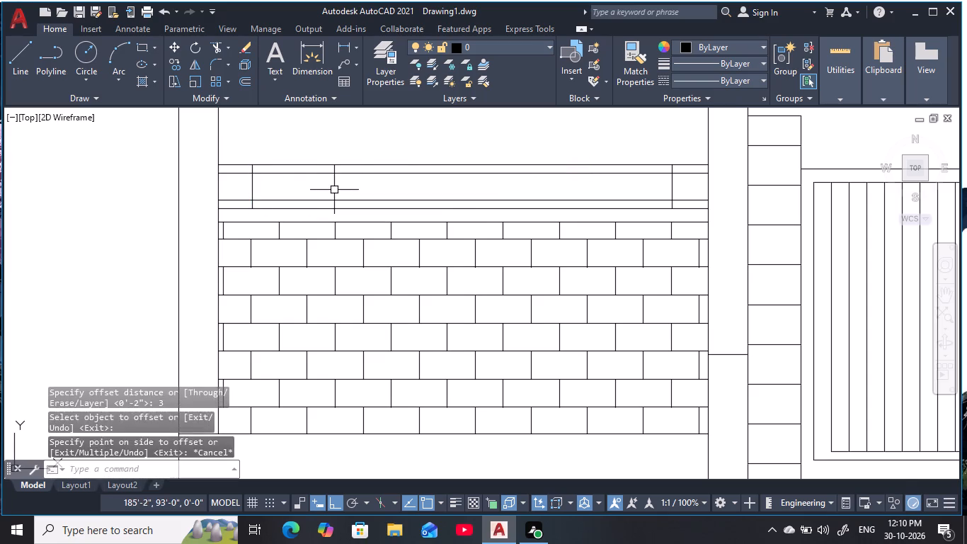
Offset the coping band's left vertical line repeatedly at 2" spacing to the right, filling the band up to its right vertical line.
key(o)
key(space)
text(2)
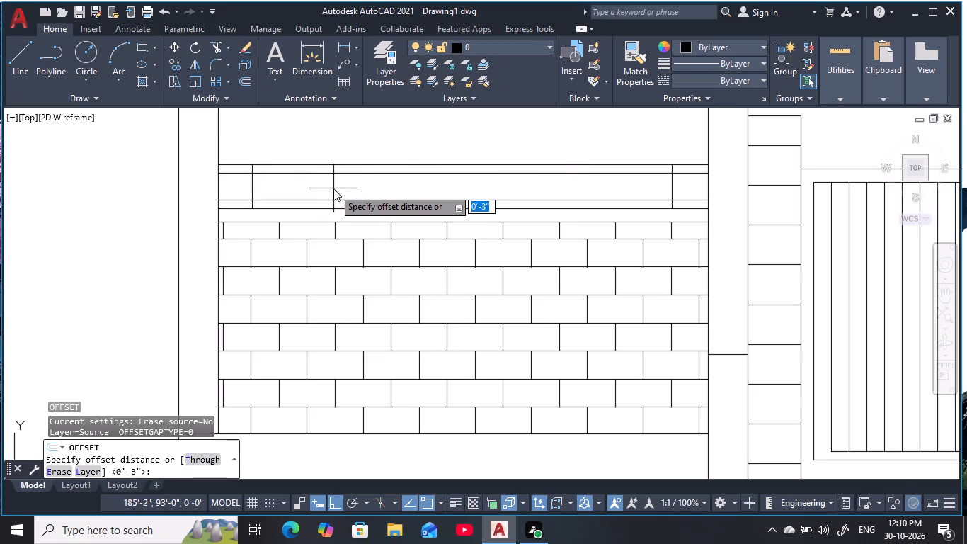
key(space)
click(255, 188)
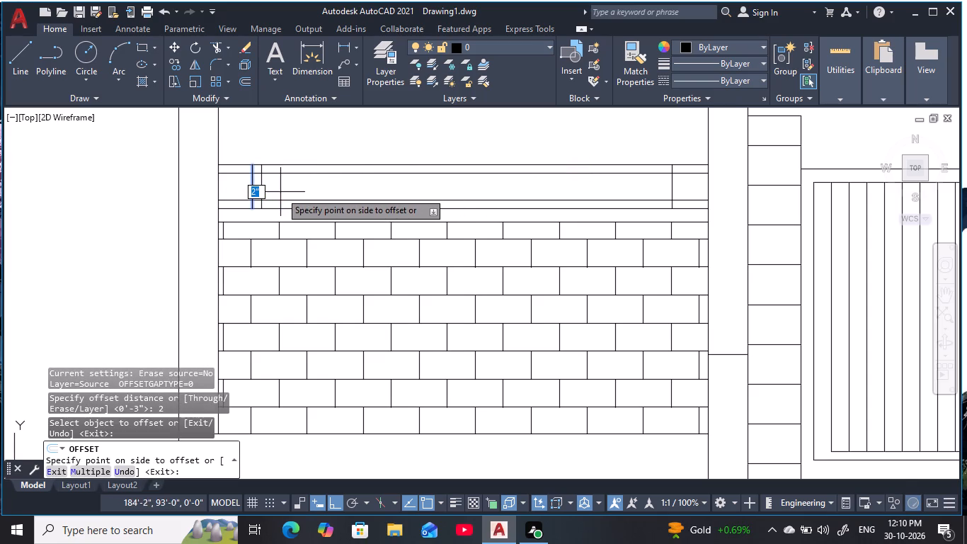
text(m)
key(space)
click(320, 192)
click(370, 193)
drag(401, 191, 400, 191)
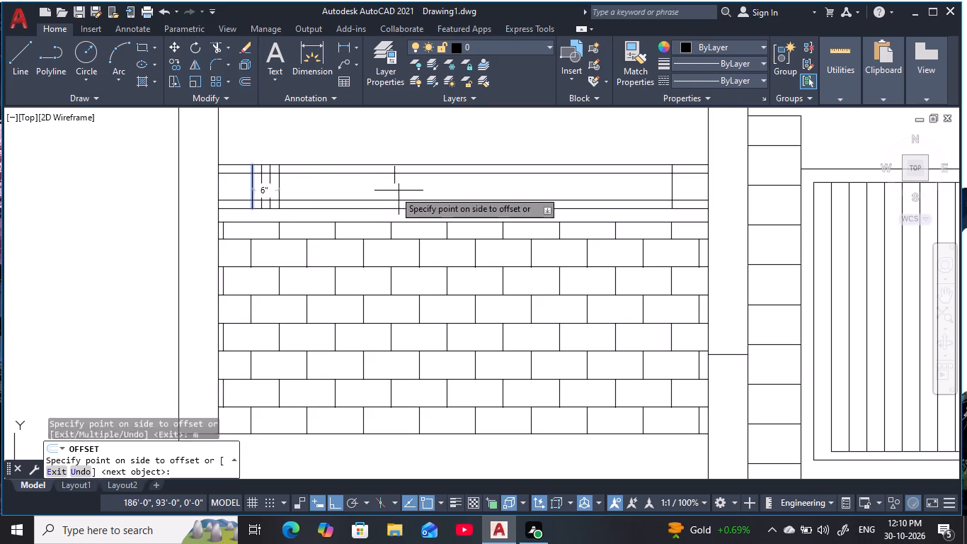
drag(400, 191, 420, 192)
click(459, 192)
drag(477, 193, 485, 193)
drag(496, 193, 510, 193)
drag(525, 193, 564, 188)
drag(564, 188, 573, 188)
triple_click(573, 188)
scroll(580, 189, down, 2)
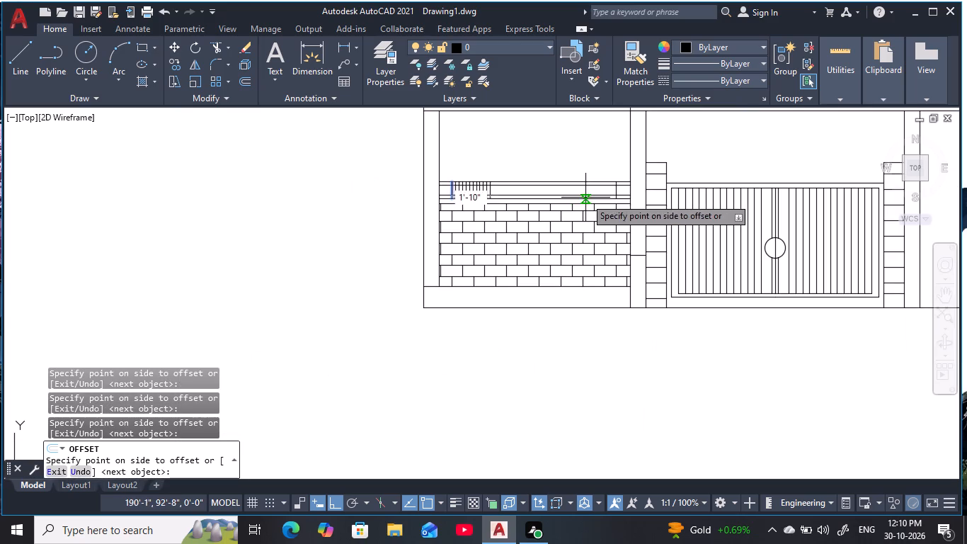
triple_click(600, 189)
double_click(603, 192)
click(609, 193)
click(614, 193)
triple_click(618, 192)
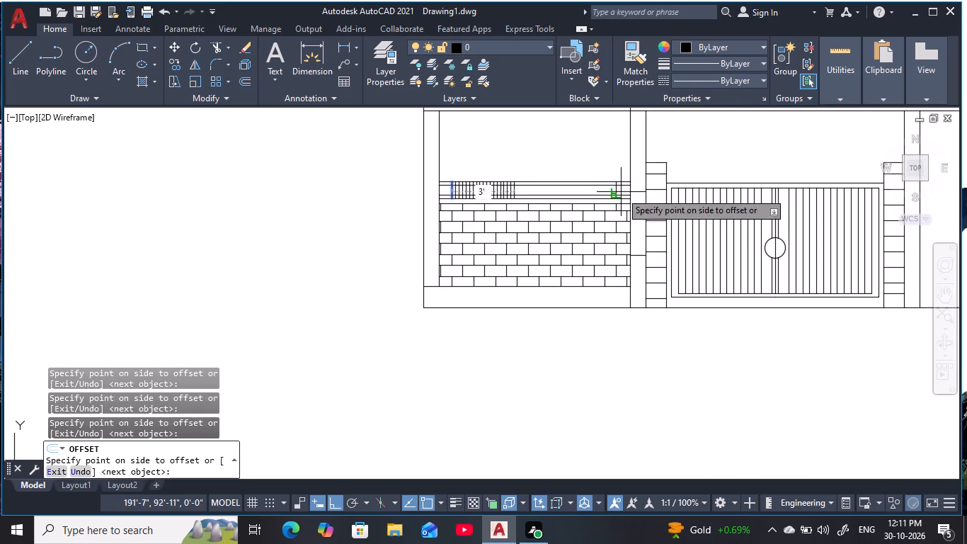
triple_click(624, 192)
triple_click(624, 193)
click(606, 192)
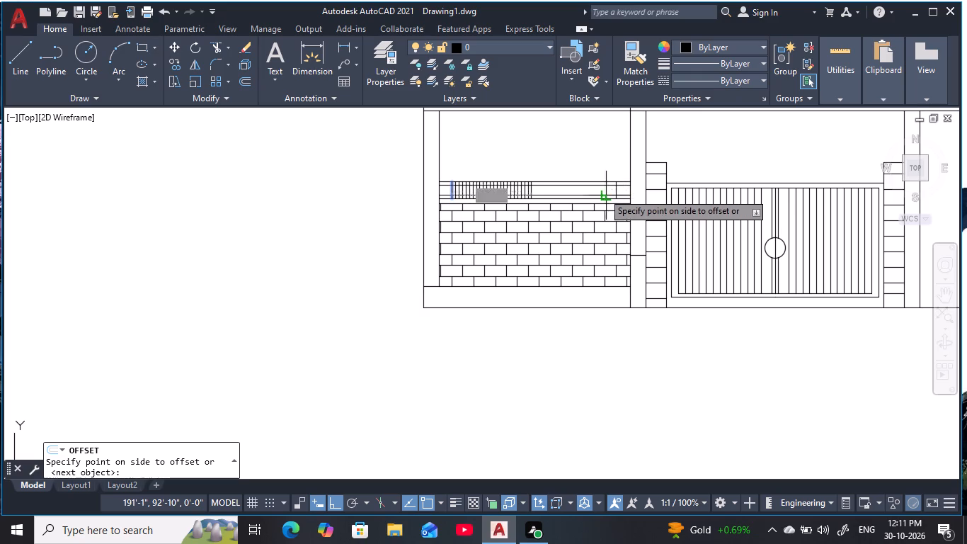
triple_click(600, 192)
triple_click(598, 193)
scroll(595, 190, up, 1)
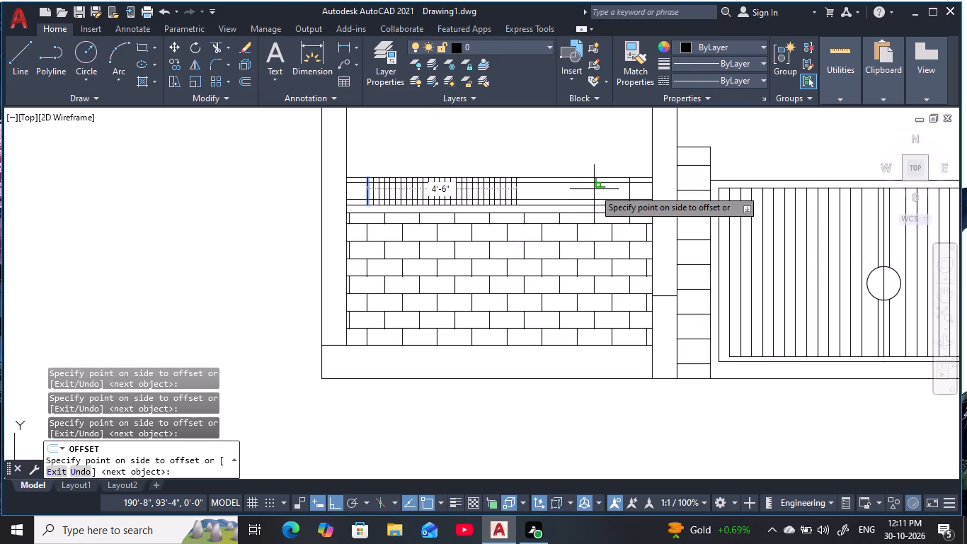
triple_click(590, 186)
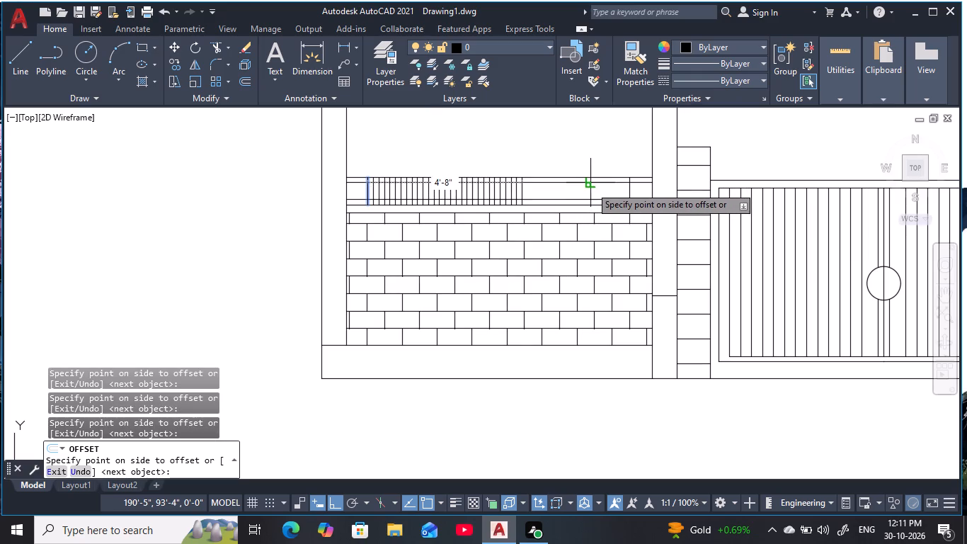
triple_click(592, 190)
double_click(597, 192)
double_click(607, 198)
triple_click(613, 201)
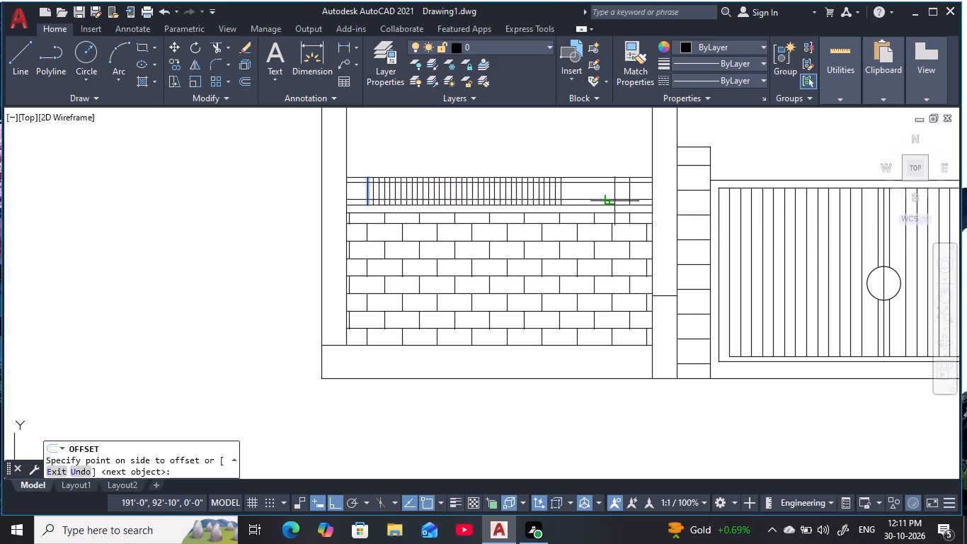
triple_click(614, 202)
triple_click(616, 203)
triple_click(618, 203)
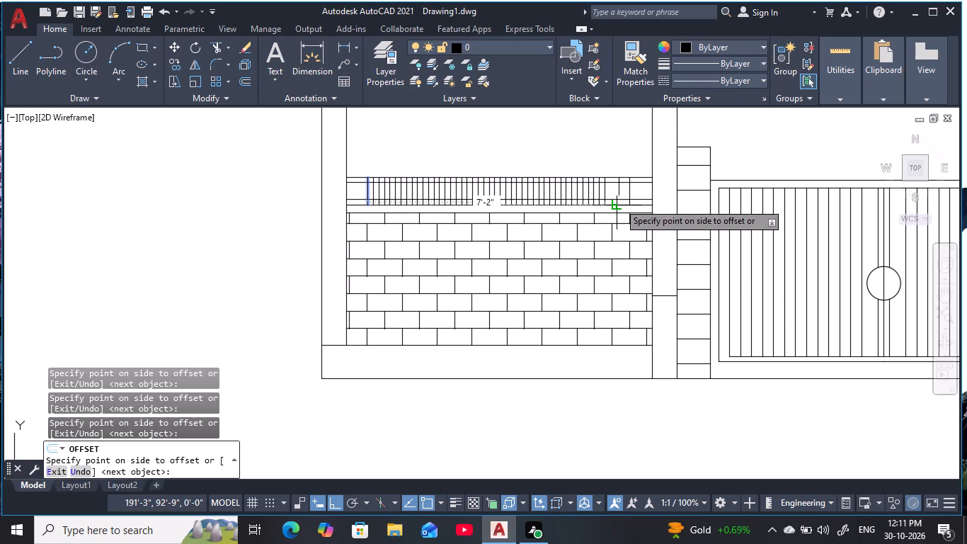
triple_click(619, 203)
triple_click(623, 196)
click(628, 194)
key(Escape)
key(Escape)
key(Escape)
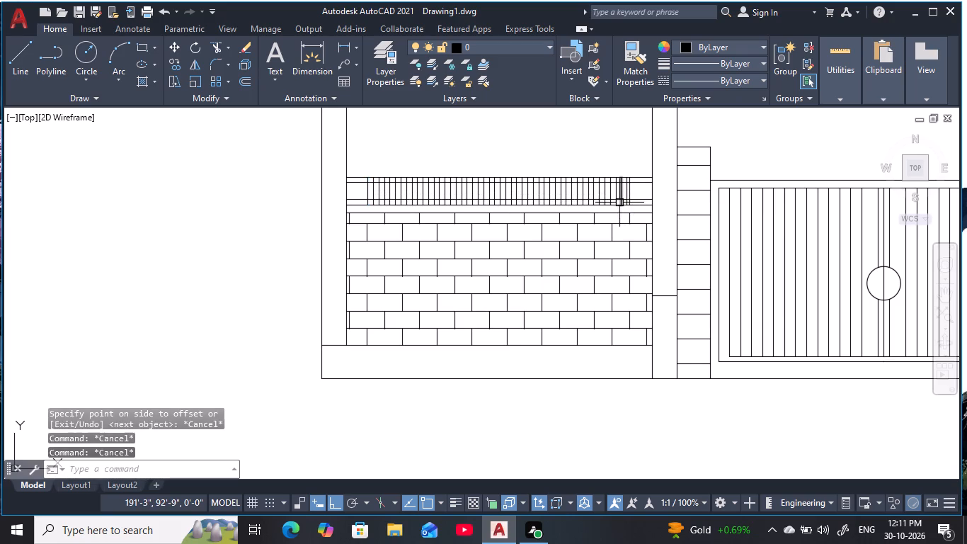
key(Escape)
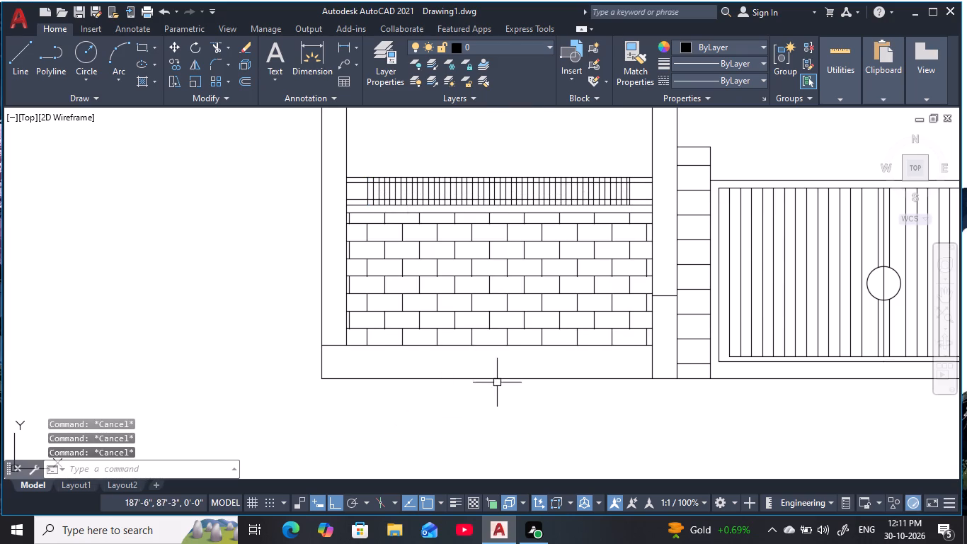
Offset the coping band's topmost horizontal line 1" upward.
scroll(541, 420, down, 1)
middle_drag(573, 429, 536, 433)
scroll(559, 265, up, 2)
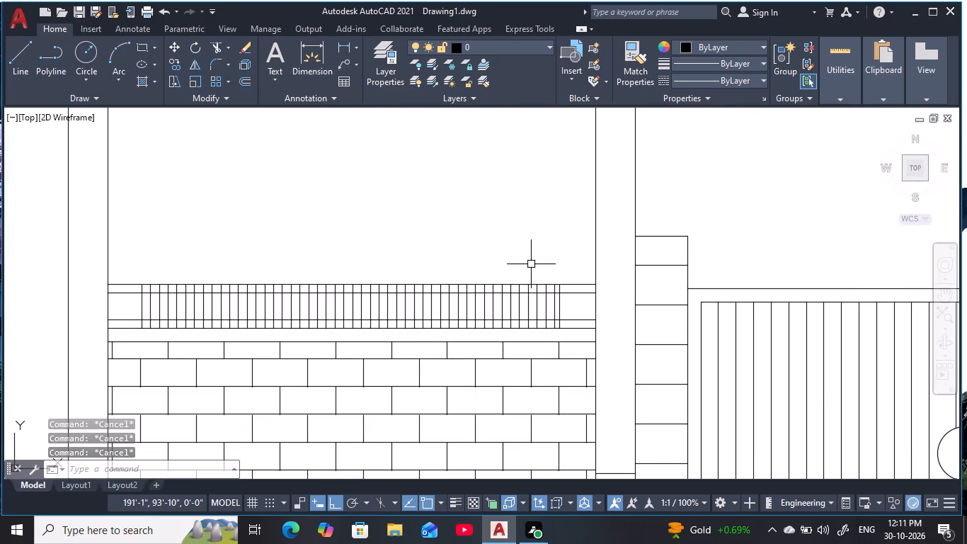
scroll(512, 261, down, 1)
middle_drag(512, 261, 564, 198)
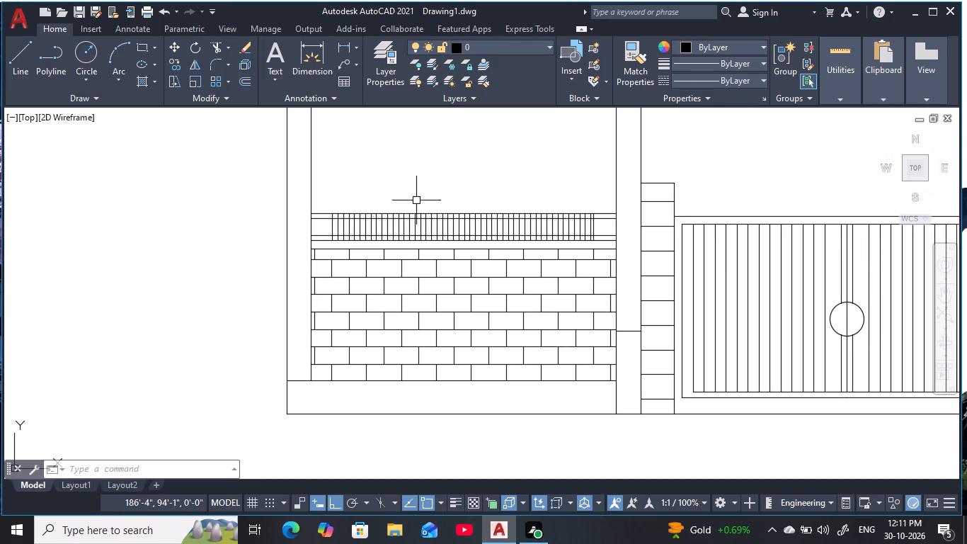
scroll(391, 208, up, 1)
middle_drag(391, 208, 346, 220)
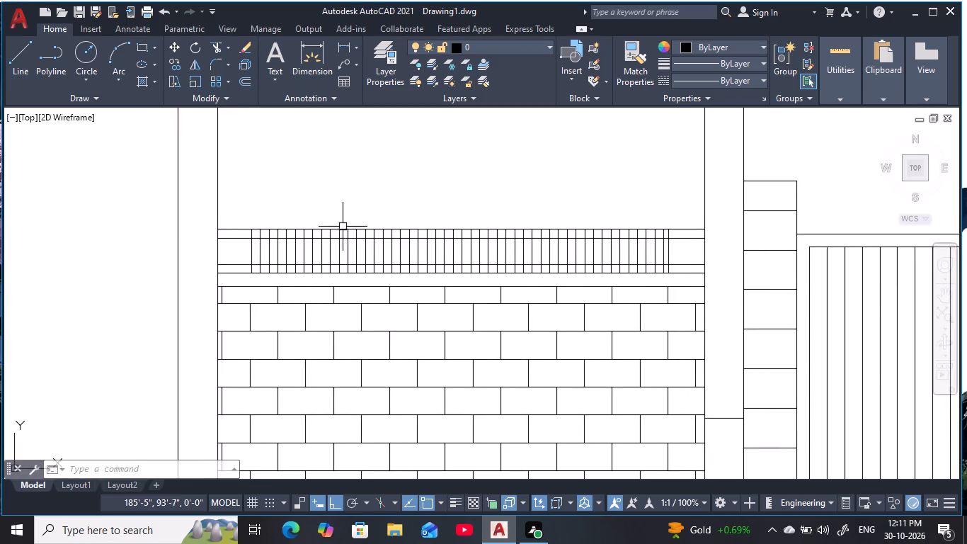
key(Escape)
key(Escape)
text(o)
key(space)
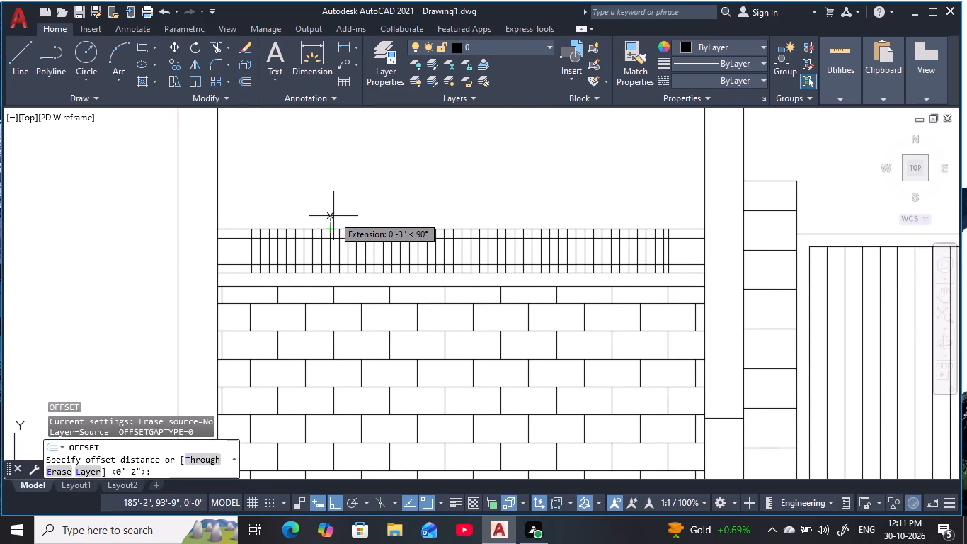
text(1)
key(space)
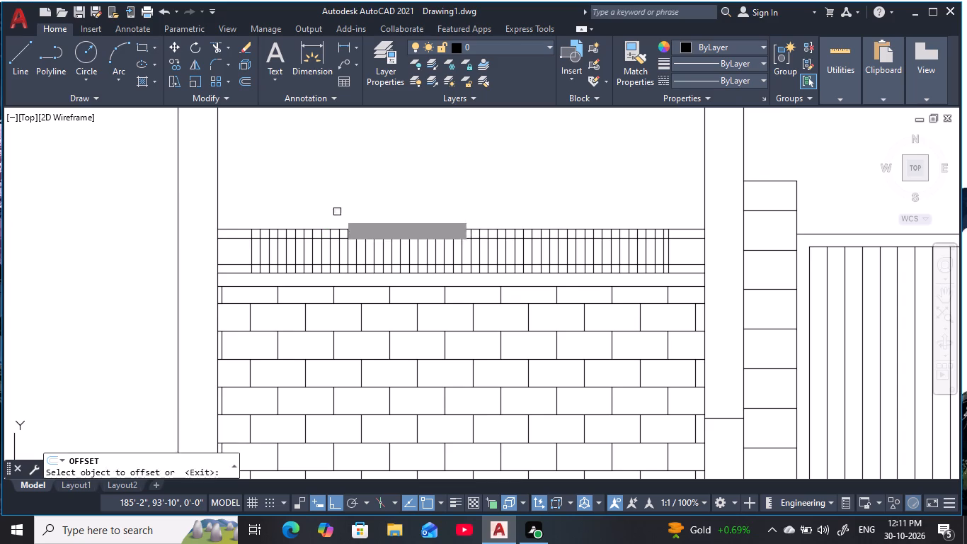
scroll(348, 226, up, 2)
click(353, 233)
click(366, 186)
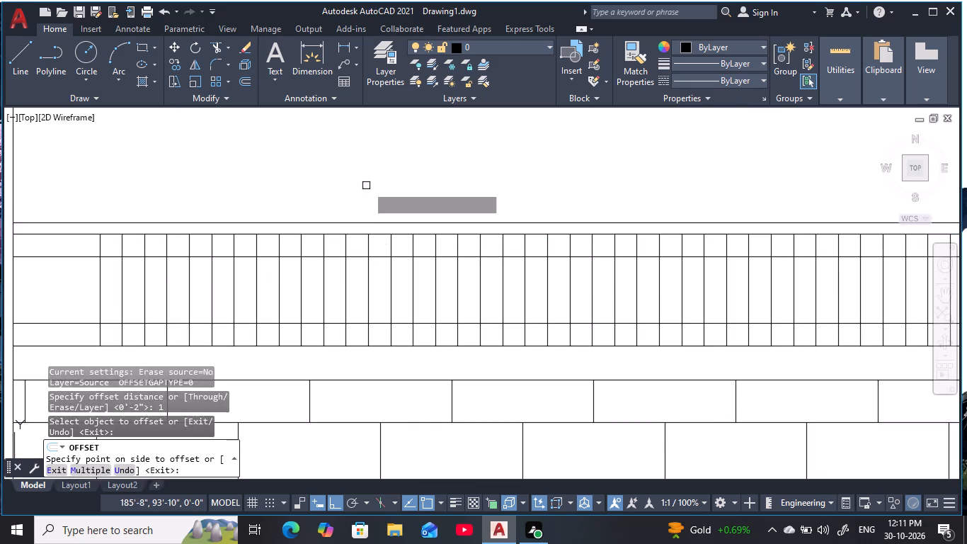
middle_drag(388, 191, 476, 171)
key(Escape)
key(Escape)
key(Escape)
key(Escape)
key(Escape)
key(Escape)
key(Escape)
key(Escape)
key(Escape)
key(Escape)
key(Escape)
key(Escape)
key(Escape)
key(Escape)
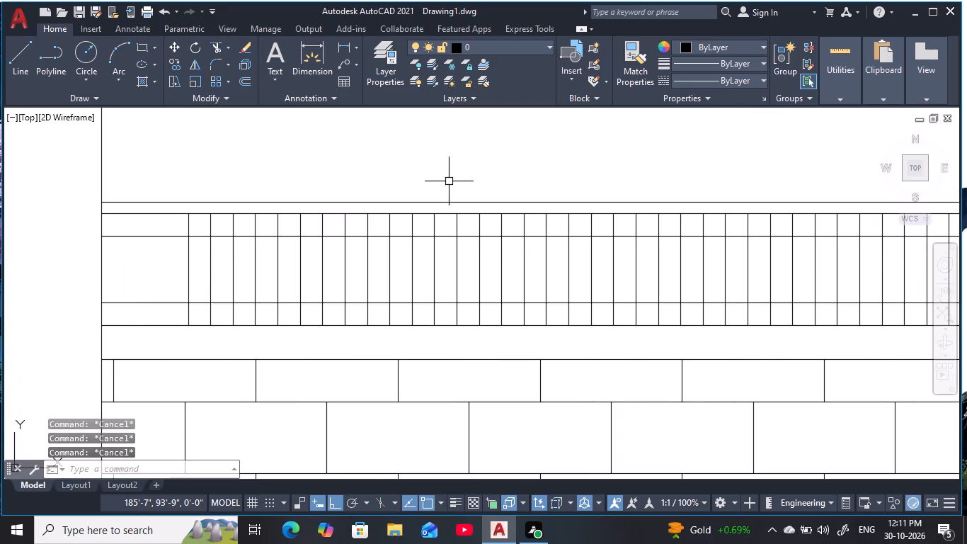
Extend all the coping band's vertical bars up to the new topmost horizontal line.
text(ex)
key(space)
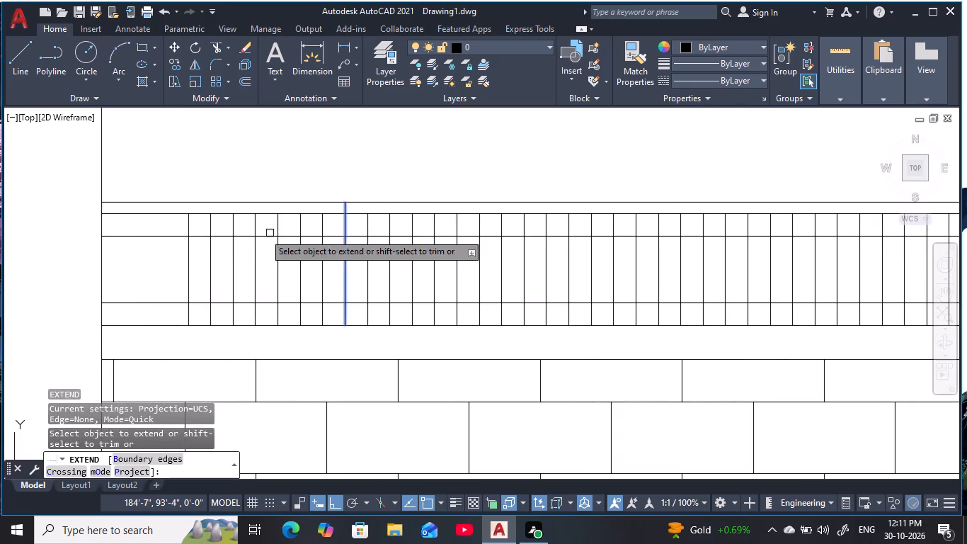
click(178, 225)
middle_drag(774, 222, 568, 225)
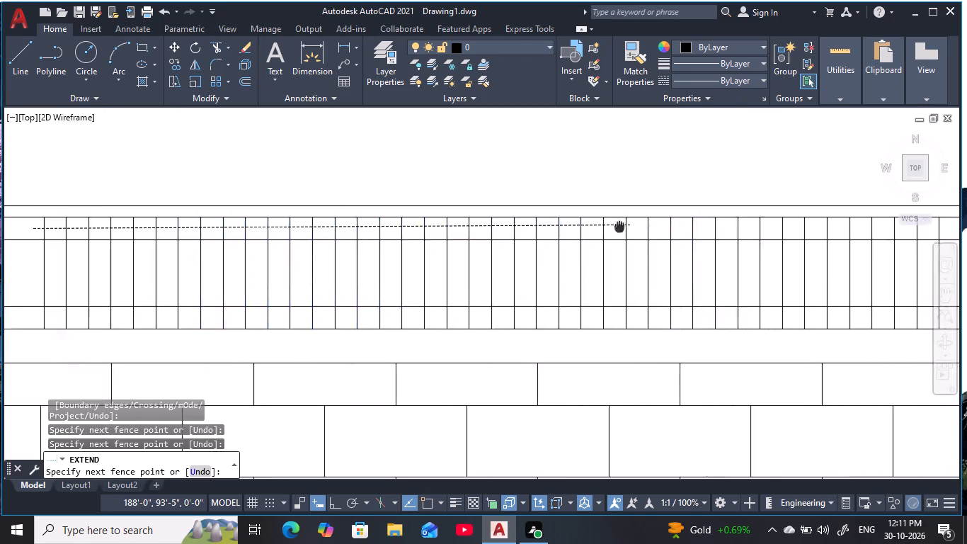
middle_drag(568, 225, 420, 226)
middle_drag(813, 233, 572, 239)
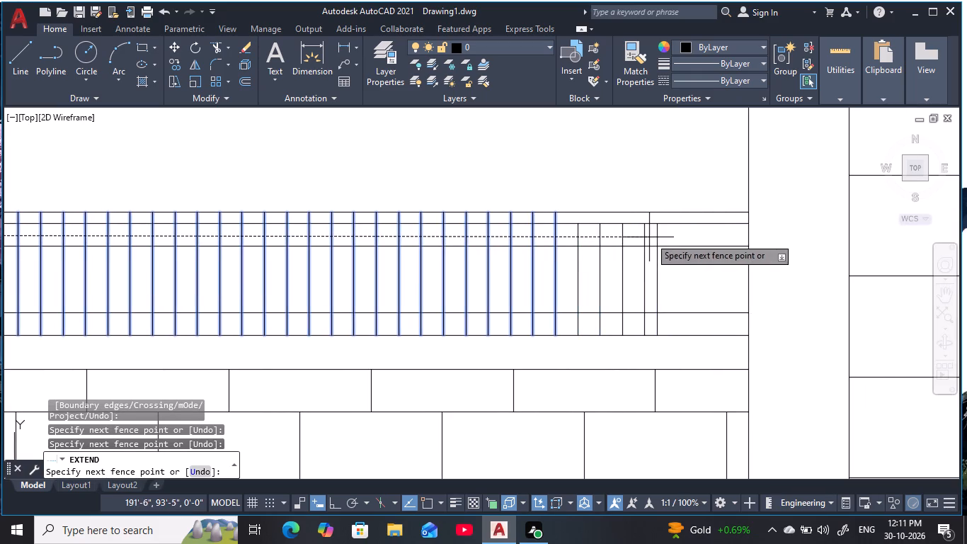
click(688, 234)
key(Escape)
key(Escape)
key(Escape)
key(Escape)
key(Escape)
key(Escape)
key(Escape)
key(Escape)
key(Escape)
key(Escape)
key(Escape)
key(Escape)
key(Escape)
key(Escape)
key(Escape)
key(Escape)
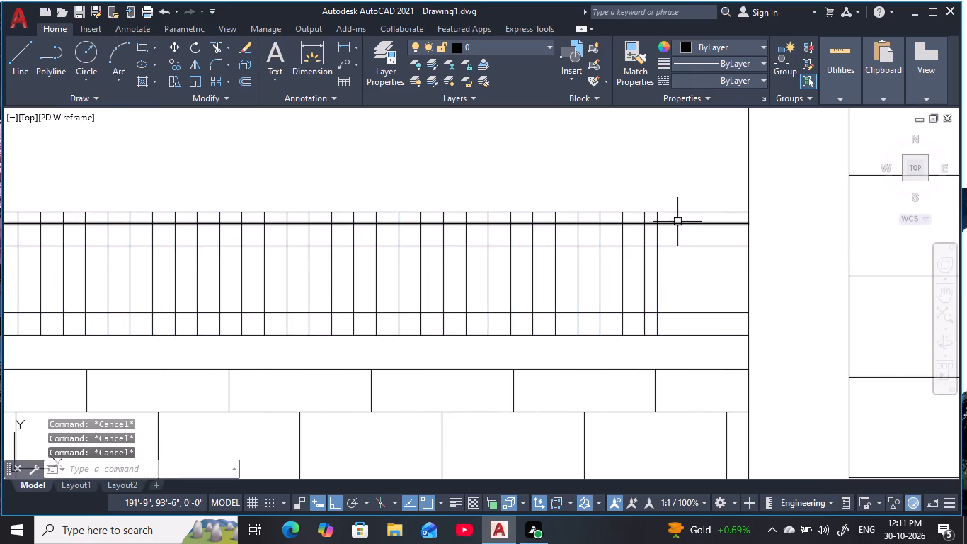
Trim the topmost horizontal line's overhangs beyond the first and last vertical bars.
text(tr)
key(space)
click(674, 212)
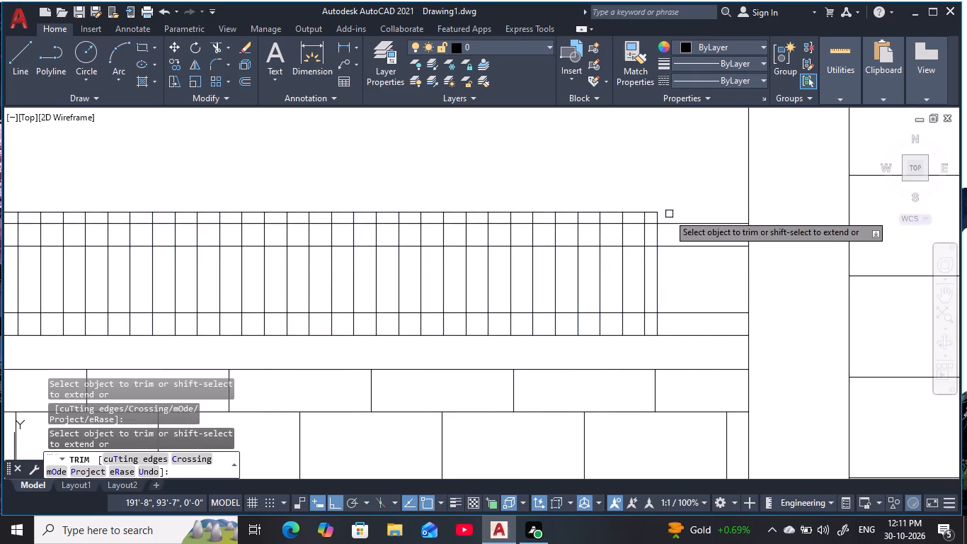
scroll(429, 194, down, 1)
middle_drag(435, 198, 902, 201)
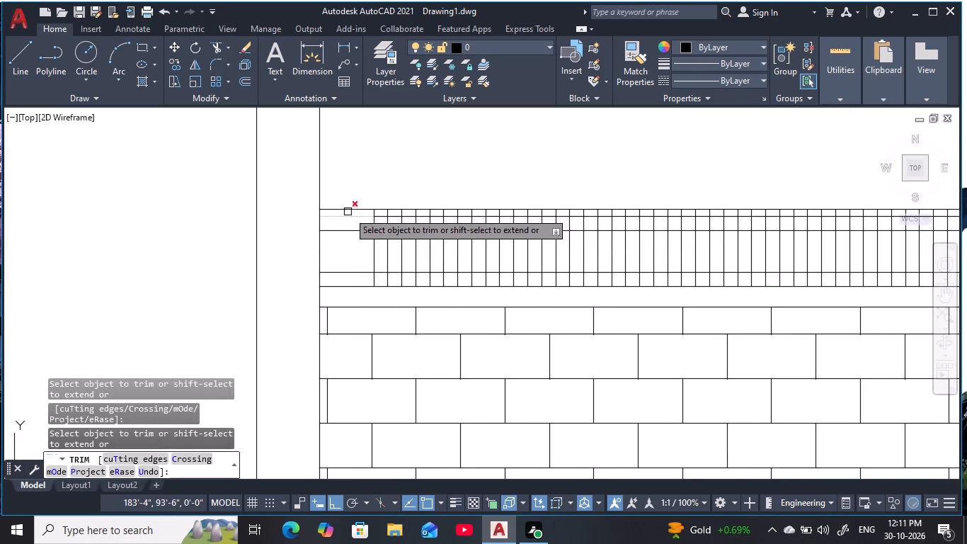
click(348, 210)
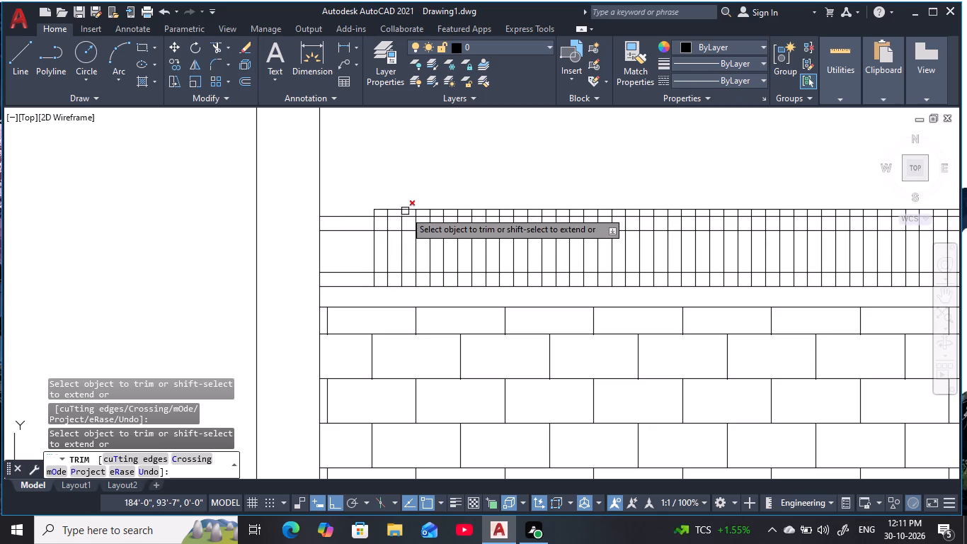
Trim the two horizontal lines below the top line out of the first three bar gaps at the band's left end.
scroll(406, 208, up, 2)
middle_drag(417, 204, 387, 186)
scroll(399, 202, up, 1)
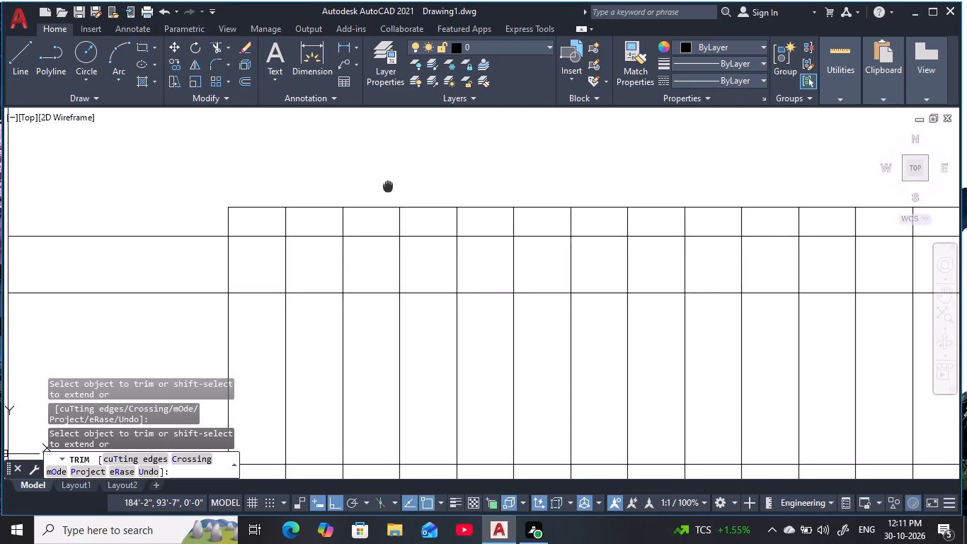
click(323, 221)
middle_drag(307, 318, 315, 205)
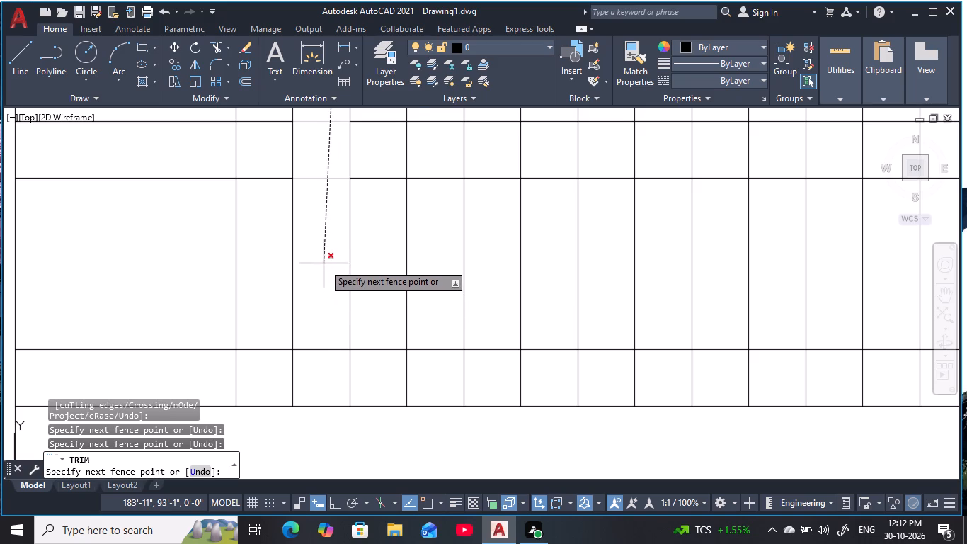
click(324, 263)
middle_drag(323, 271, 316, 365)
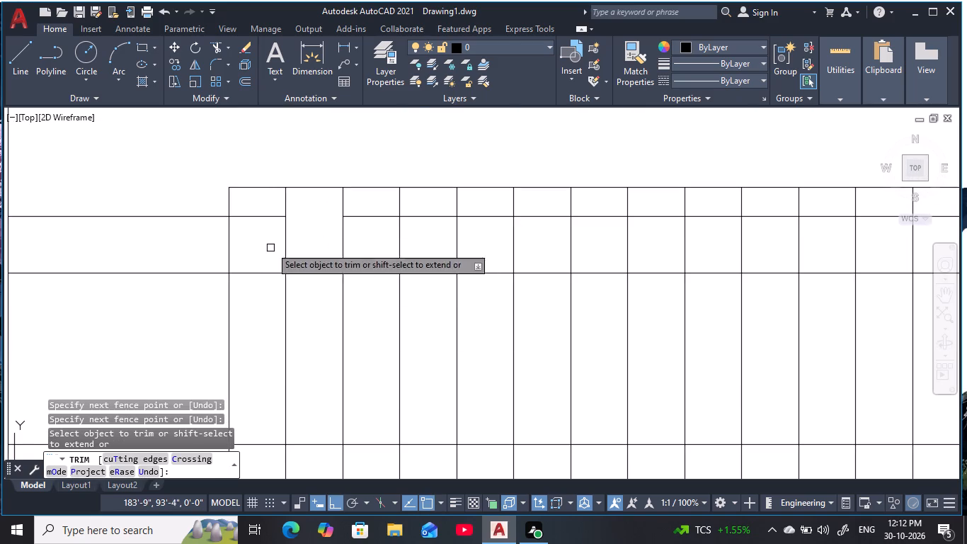
click(259, 199)
click(268, 314)
click(377, 205)
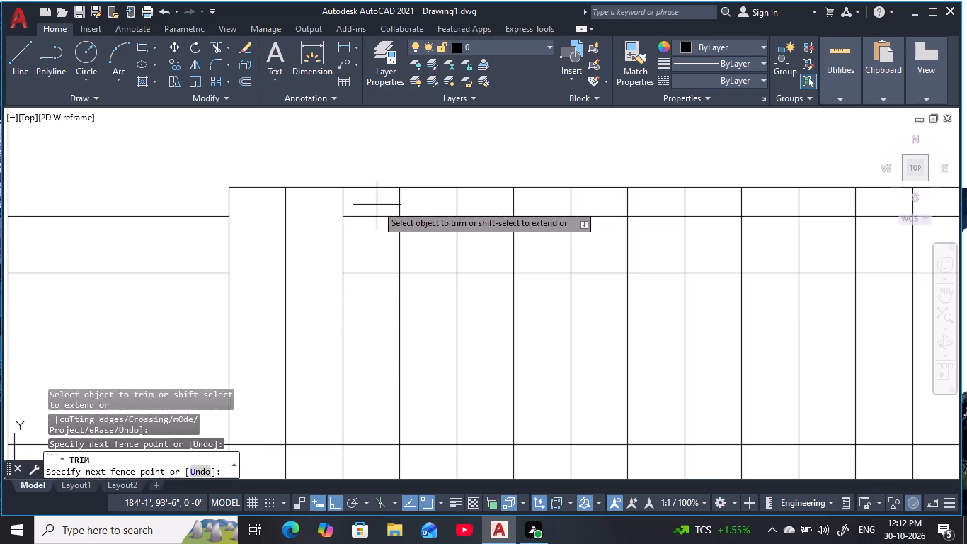
drag(370, 316, 367, 322)
key(Escape)
key(Escape)
key(Escape)
key(Escape)
key(Escape)
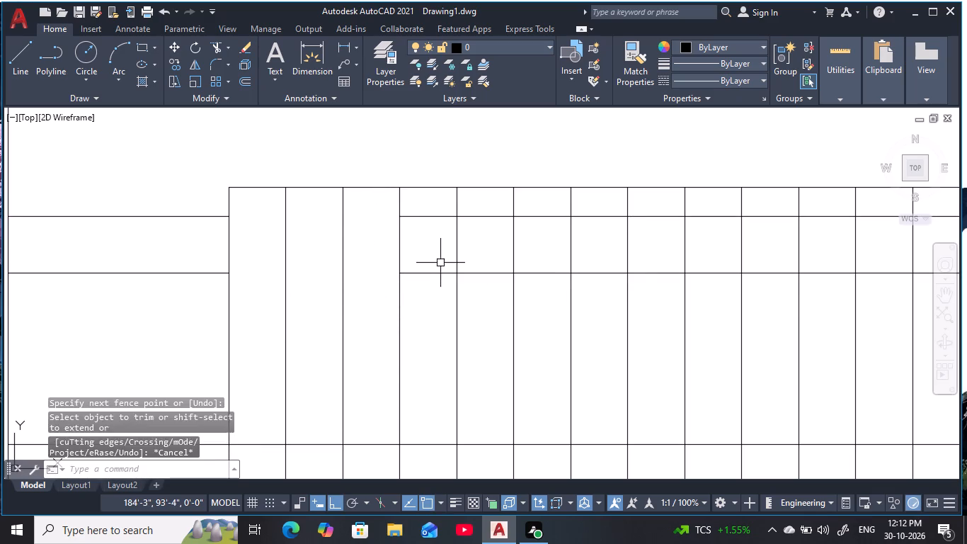
Trim the same two horizontal lines out of the last bar gap at the band's right end.
scroll(586, 273, down, 1)
middle_drag(618, 274, 168, 249)
scroll(710, 208, down, 1)
middle_drag(698, 212, 413, 243)
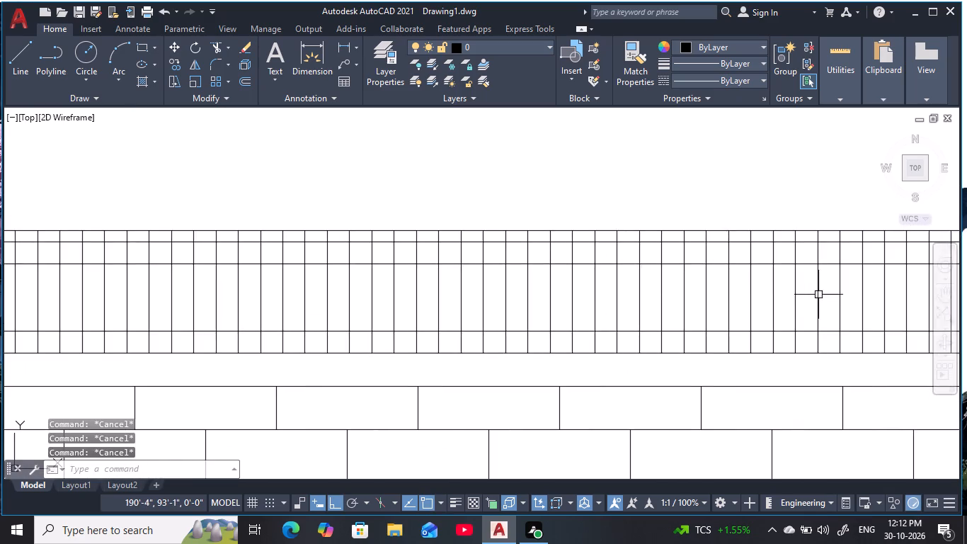
middle_drag(808, 293, 353, 260)
key(space)
scroll(540, 210, up, 2)
click(503, 202)
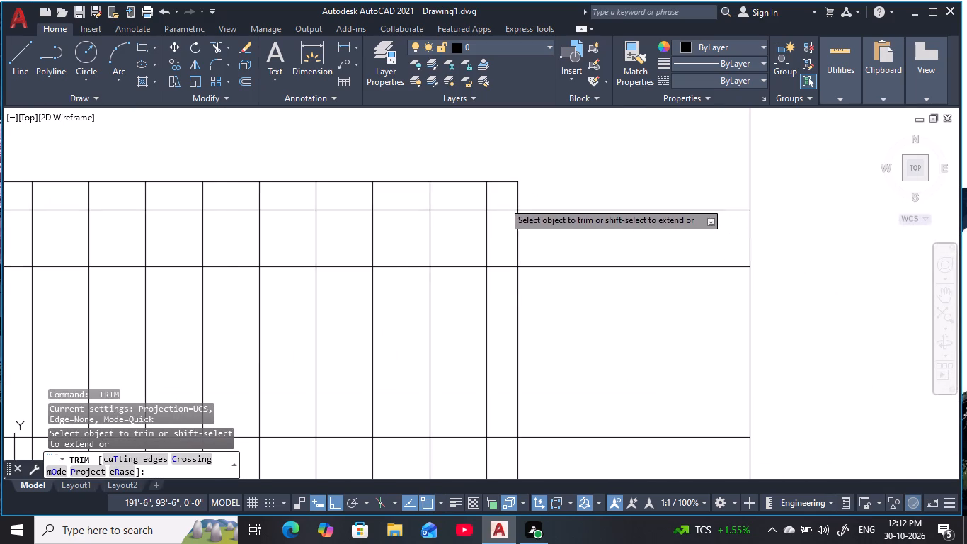
click(509, 293)
key(Escape)
Erase the remaining middle sections of those two horizontal lines crossing the vertical bars.
click(466, 217)
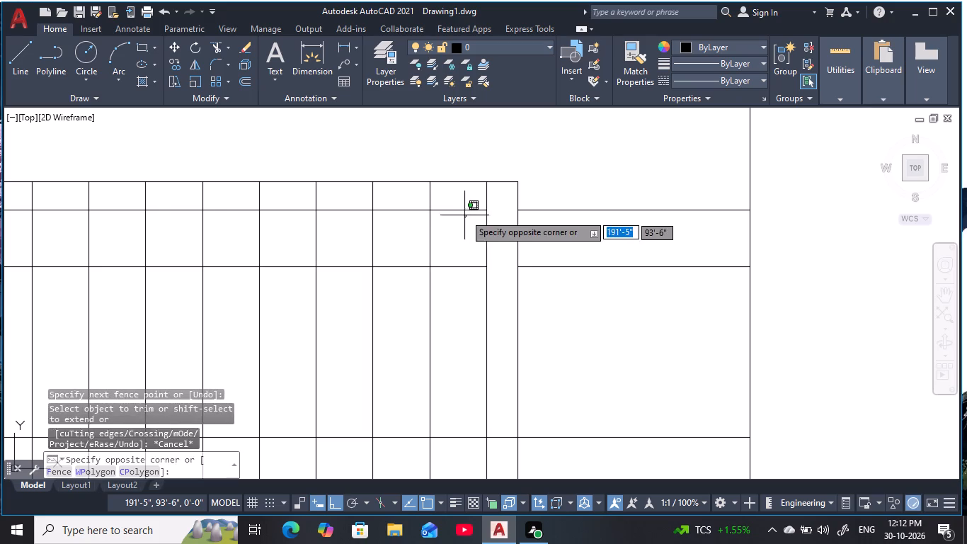
click(459, 204)
click(460, 281)
click(446, 253)
key(w)
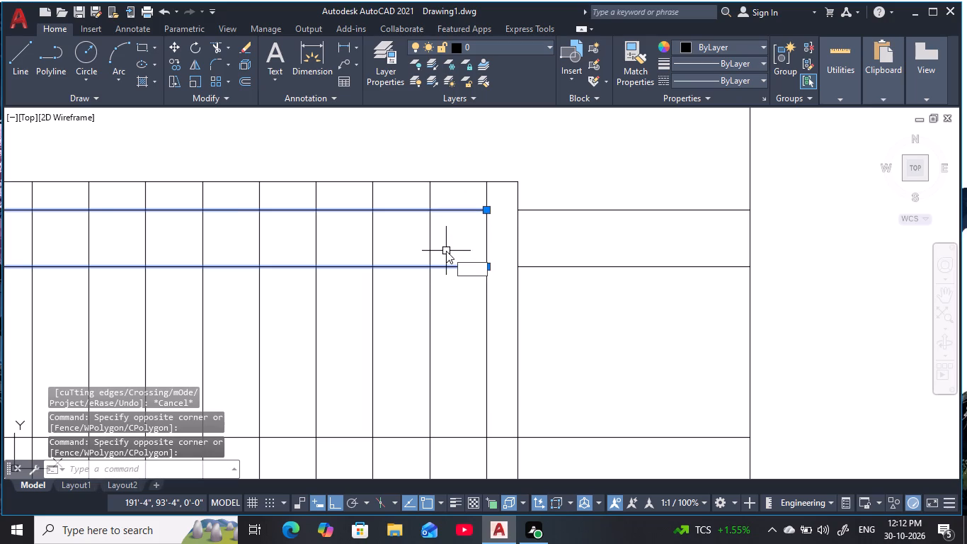
key(BackSpace)
text(e)
key(space)
Offset the lower horizontal line crossing the bars 1" upward.
scroll(401, 251, down, 3)
middle_drag(397, 256, 640, 217)
scroll(639, 216, down, 1)
middle_drag(635, 215, 648, 244)
middle_drag(517, 268, 515, 237)
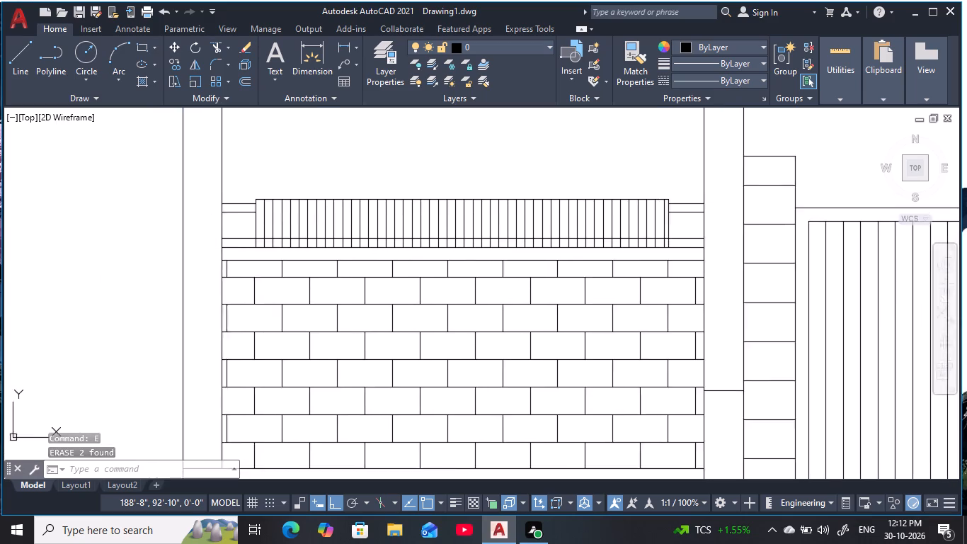
scroll(539, 211, down, 1)
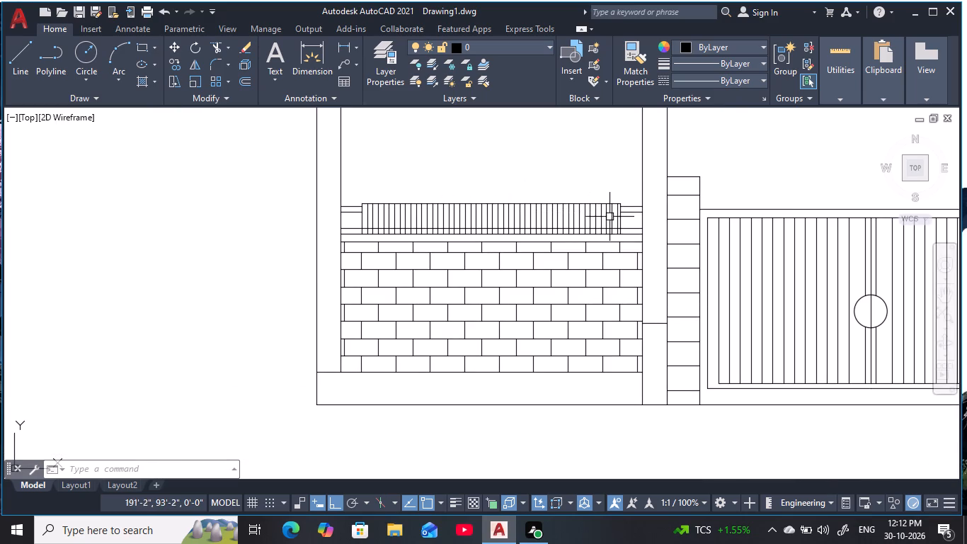
middle_drag(626, 221, 607, 217)
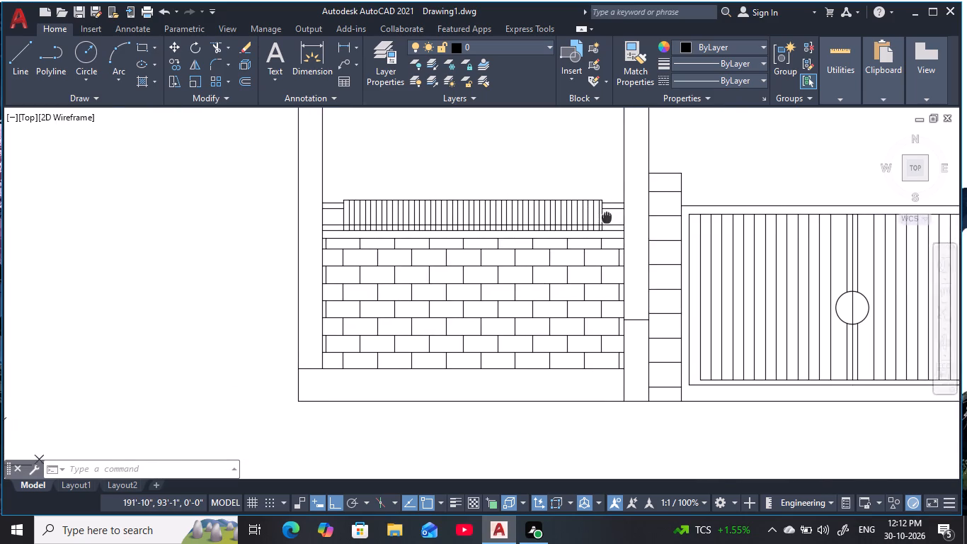
middle_drag(607, 217, 605, 218)
scroll(605, 218, up, 1)
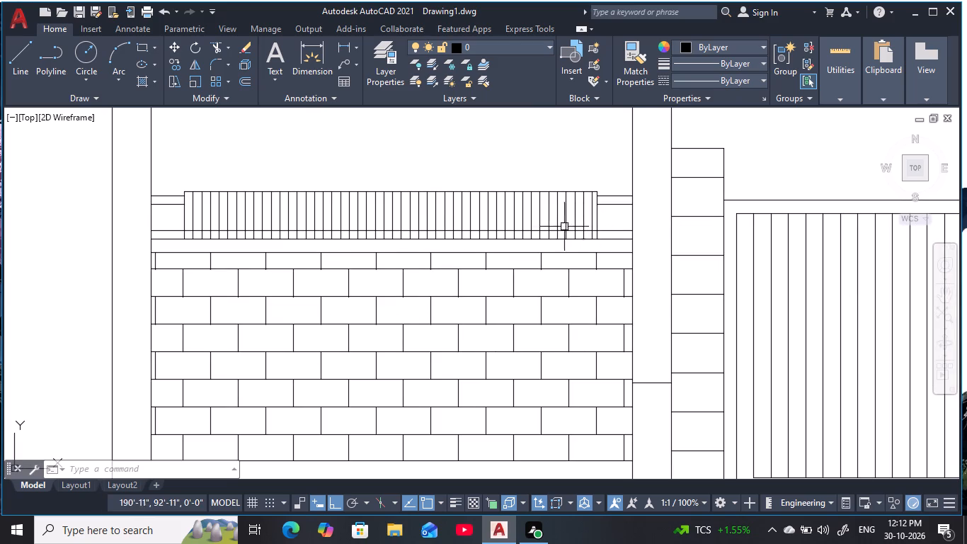
middle_click(177, 219)
scroll(175, 215, up, 1)
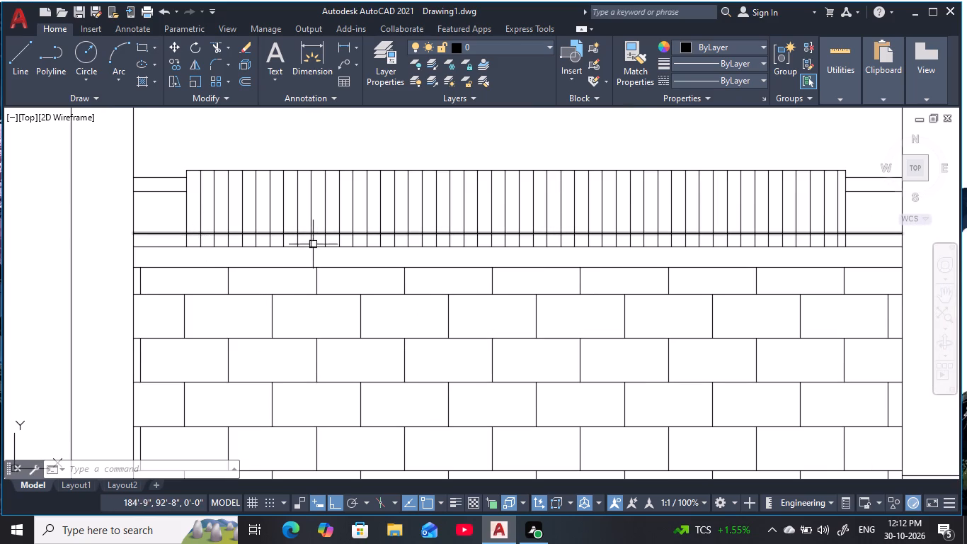
key(o)
key(space)
key(1)
key(space)
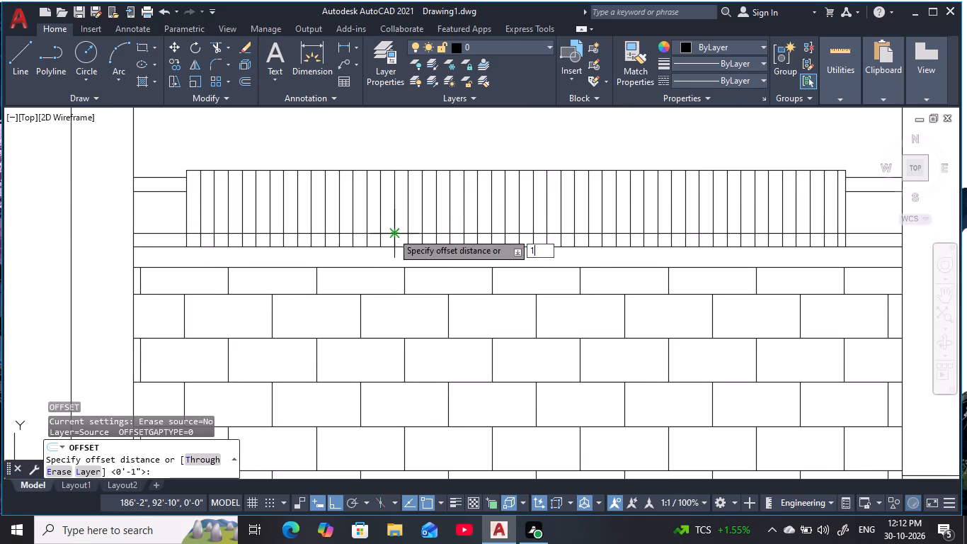
click(331, 233)
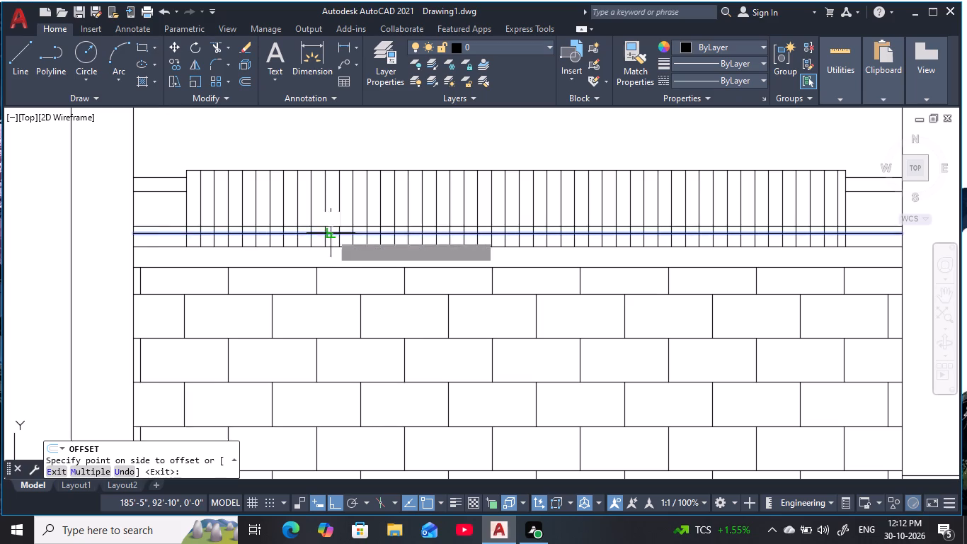
click(331, 215)
key(Escape)
key(Escape)
key(Escape)
key(Escape)
key(Escape)
key(Escape)
key(Escape)
key(Escape)
key(Escape)
key(Escape)
key(Escape)
key(Escape)
key(Escape)
key(Escape)
key(Escape)
key(Escape)
key(Escape)
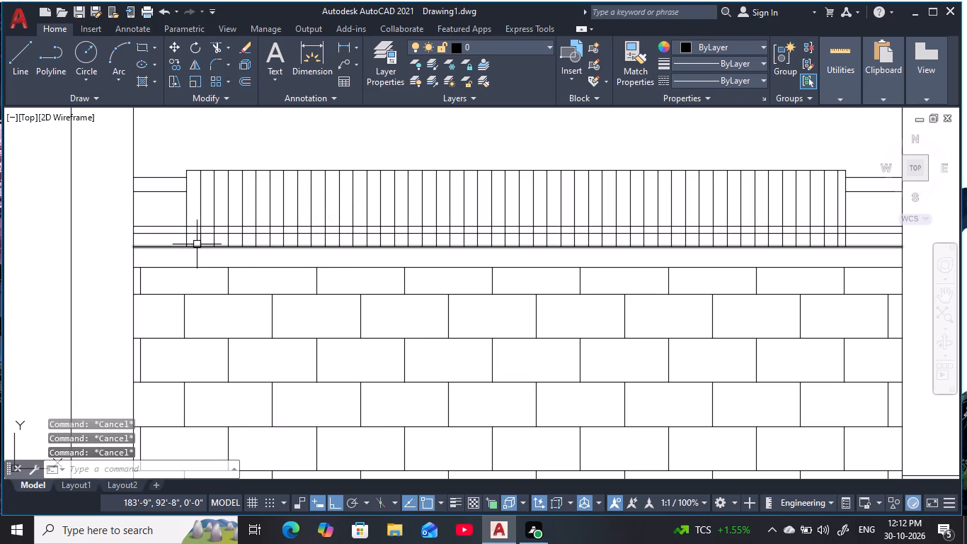
Trim the original lower horizontal line in the first and last bar gaps and erase its middle section across the bars.
text(tr)
key(space)
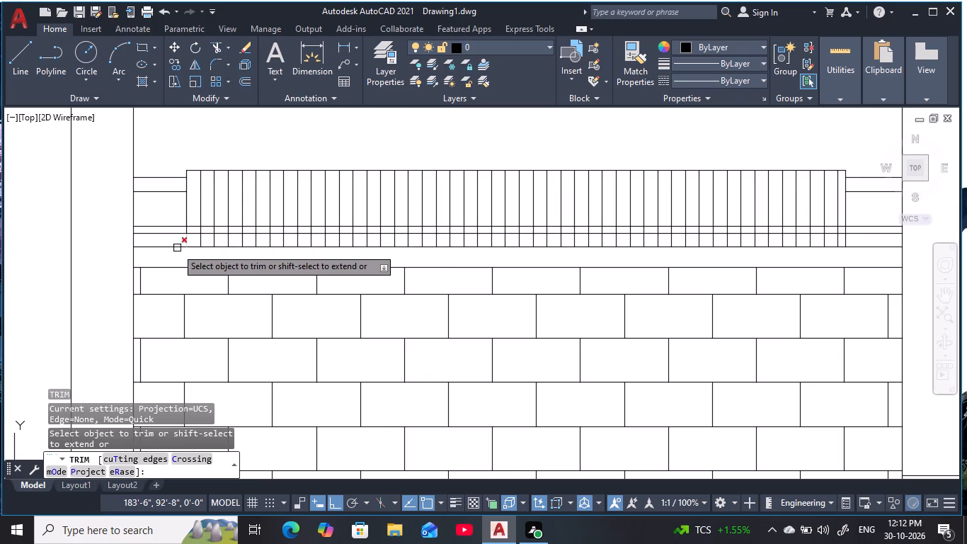
click(194, 235)
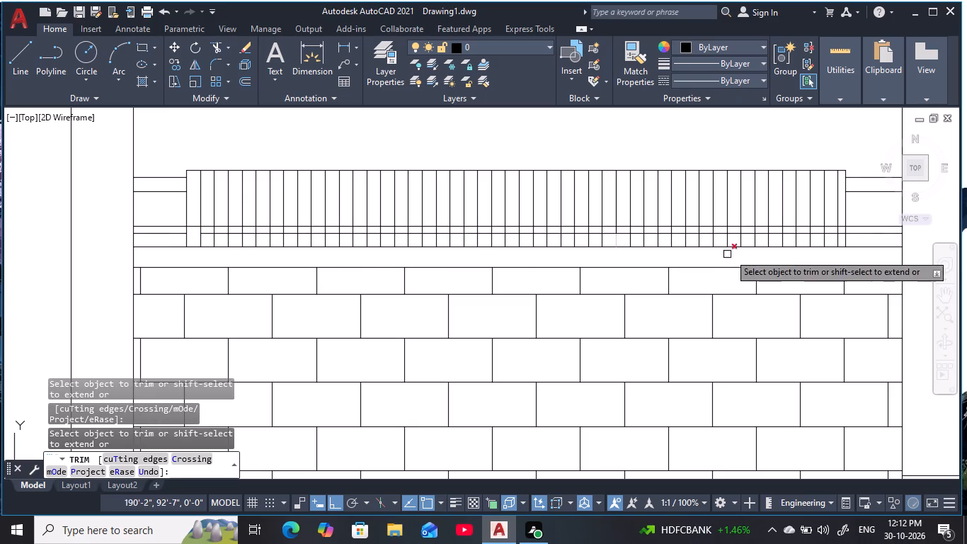
scroll(842, 237, up, 2)
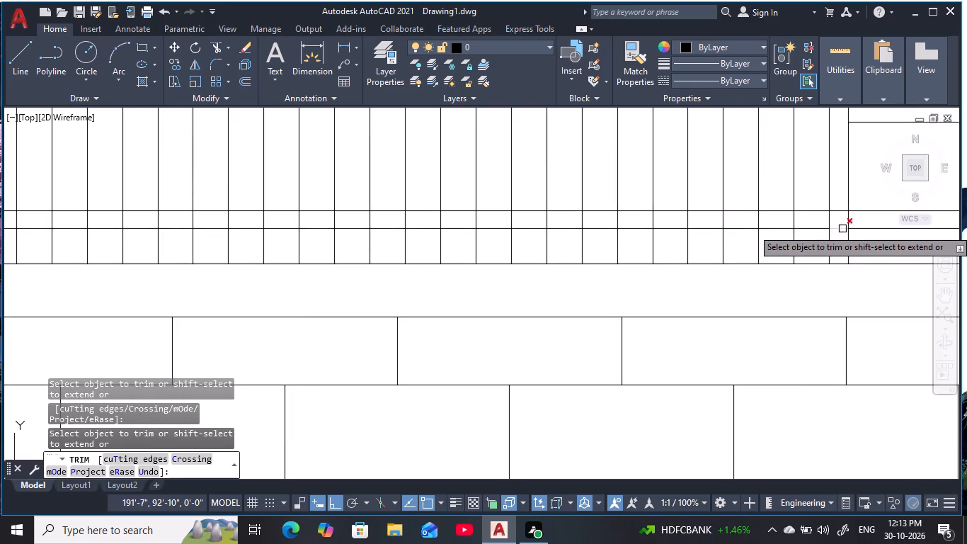
click(841, 229)
key(Escape)
key(Escape)
key(Escape)
key(Escape)
key(Escape)
click(801, 229)
key(e)
key(space)
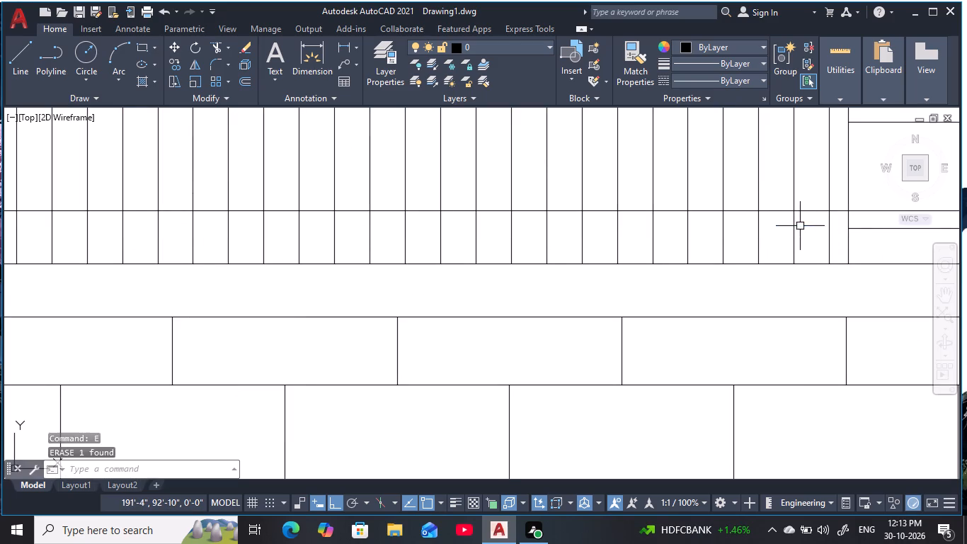
key(Escape)
Offset the vertical end lines at both ends of the coping band's bars 1" outward.
scroll(675, 212, down, 2)
middle_drag(643, 231, 636, 275)
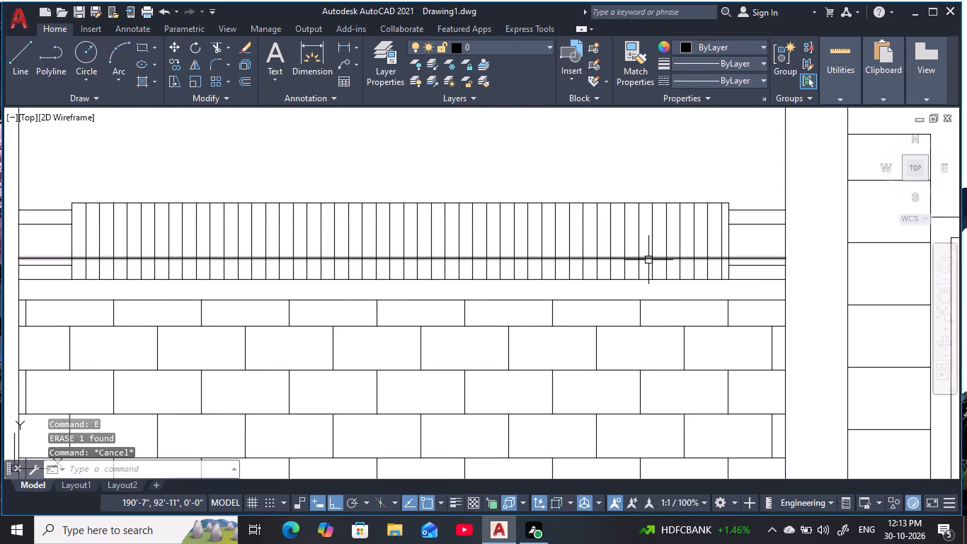
scroll(648, 260, down, 1)
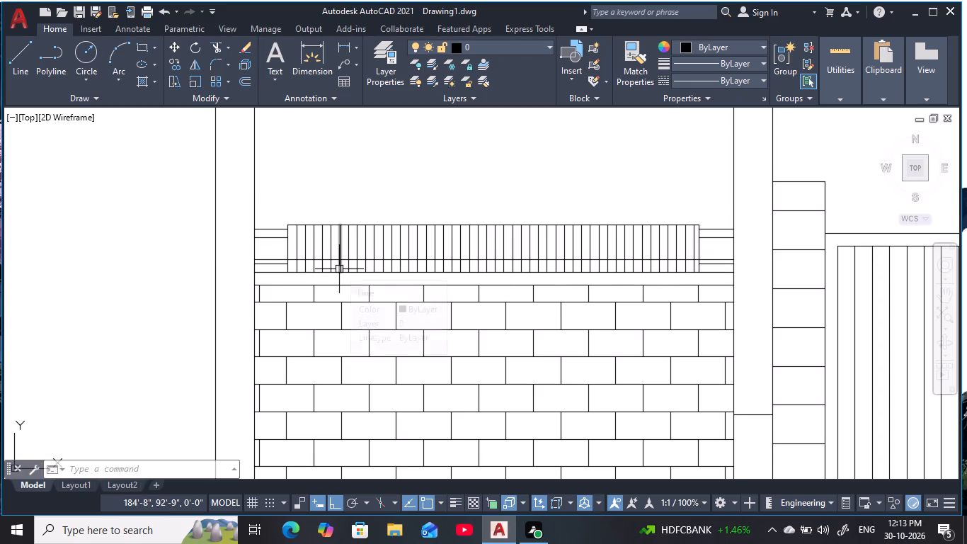
scroll(341, 264, up, 1)
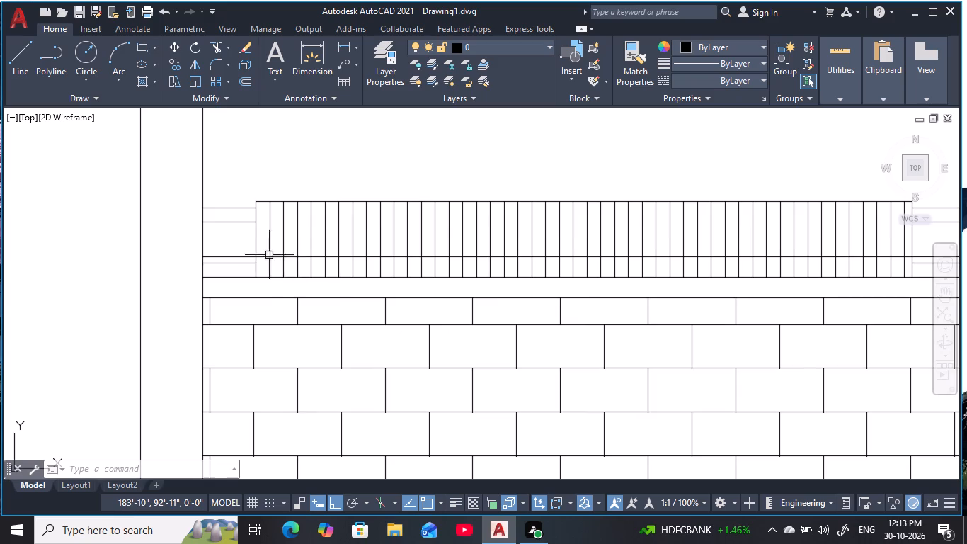
scroll(271, 252, up, 1)
key(o)
key(space)
text(1)
key(space)
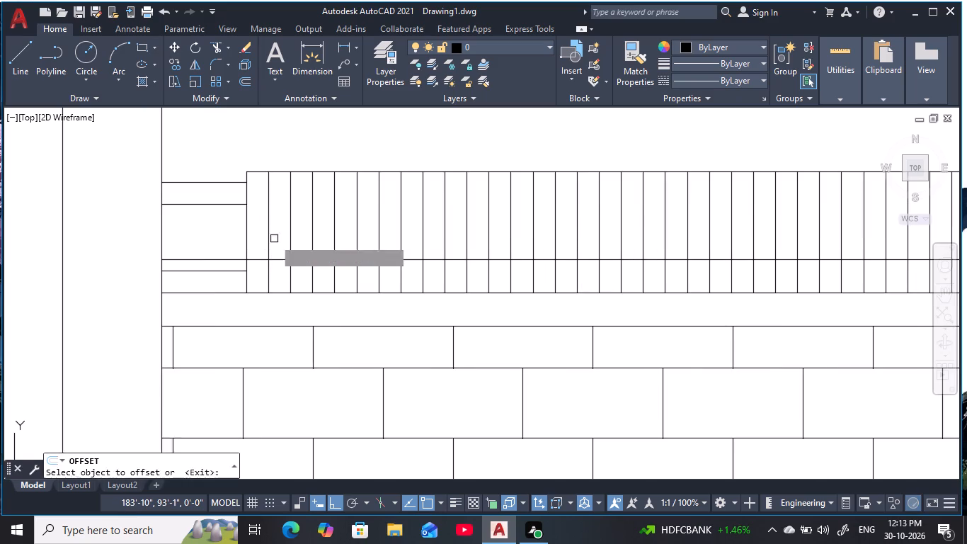
click(248, 234)
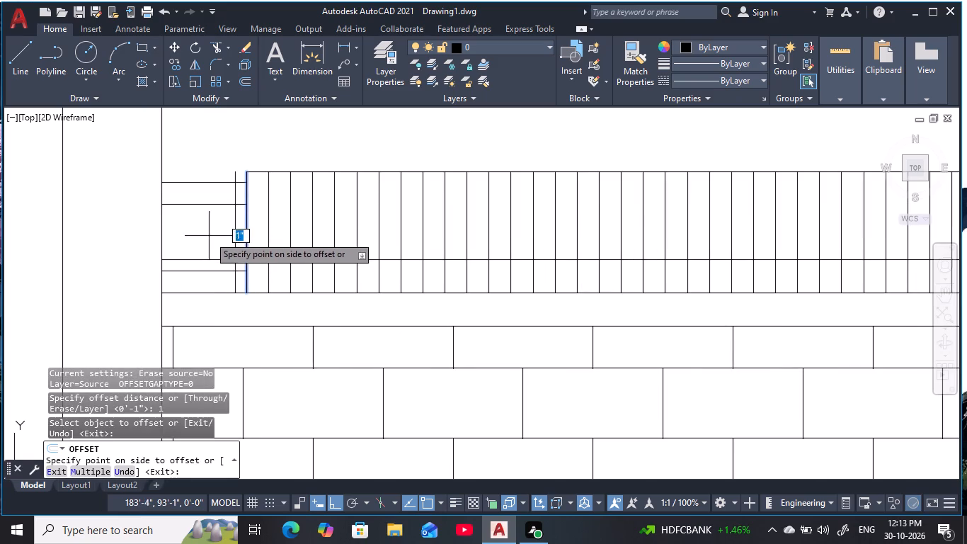
click(209, 236)
scroll(513, 222, down, 2)
middle_drag(512, 222, 283, 195)
scroll(622, 185, up, 2)
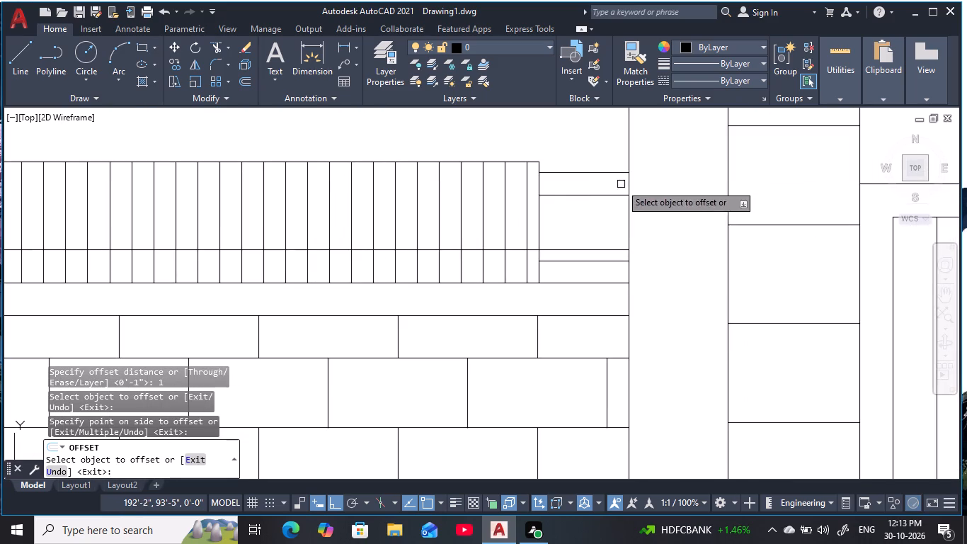
click(543, 220)
click(539, 226)
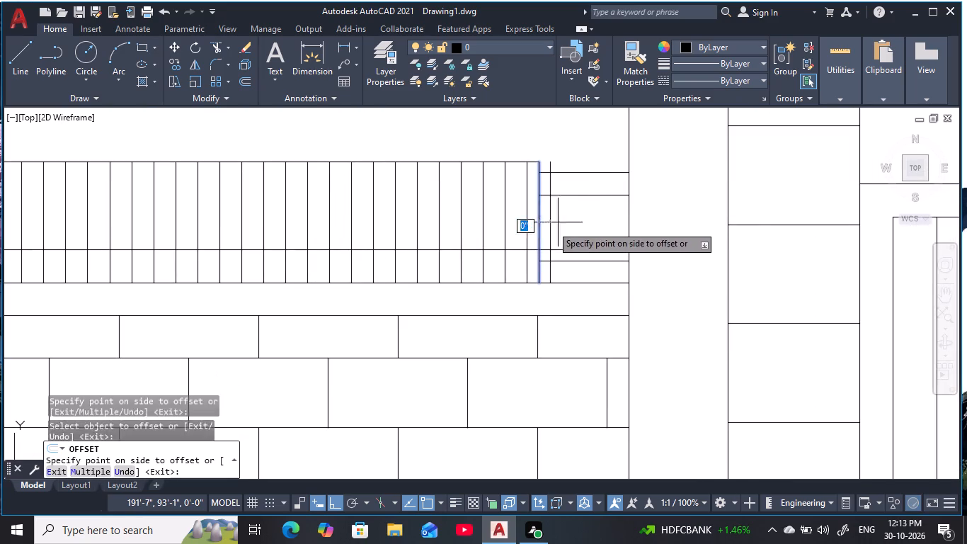
click(602, 208)
key(Escape)
key(Escape)
key(Escape)
key(Escape)
key(Escape)
key(Escape)
key(Escape)
key(Escape)
key(Escape)
key(Escape)
key(Escape)
key(Escape)
key(Escape)
key(Escape)
key(Escape)
key(Escape)
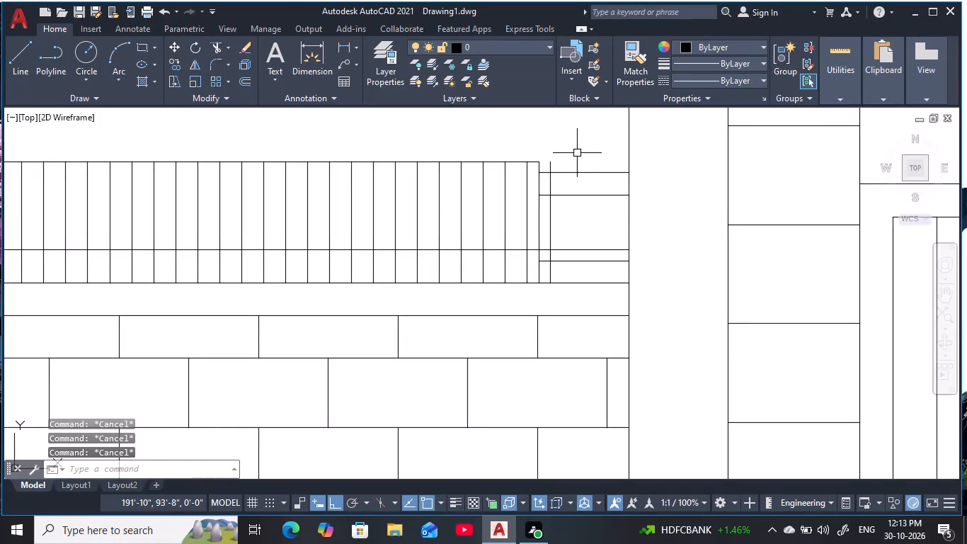
Extend the bar band's top line to the new outer vertical line at its right end.
text(ex)
key(space)
click(515, 159)
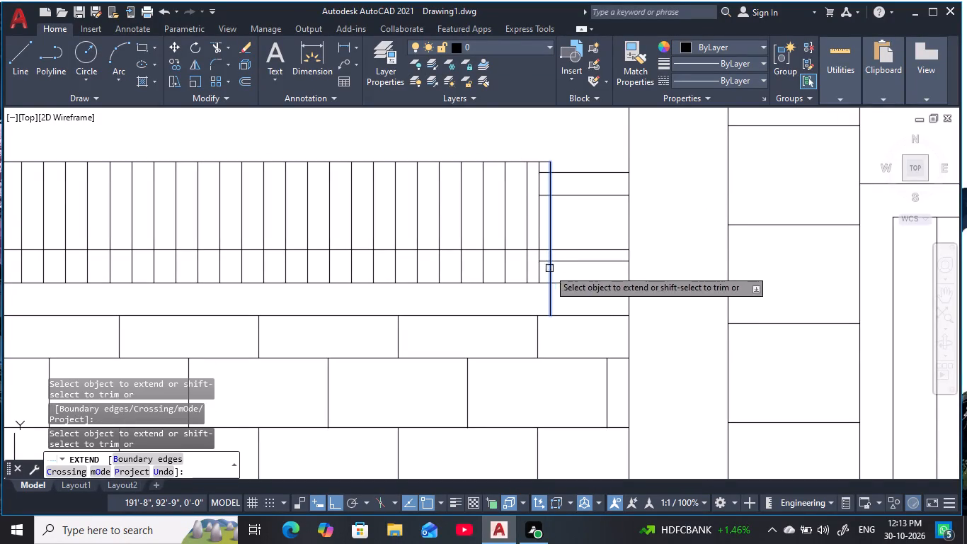
key(Escape)
key(Escape)
key(Escape)
key(Escape)
key(Escape)
key(Escape)
key(Escape)
key(Escape)
key(Escape)
key(Escape)
key(Escape)
key(Escape)
key(Escape)
key(Escape)
key(Escape)
key(Escape)
key(Escape)
key(Escape)
key(Escape)
key(Escape)
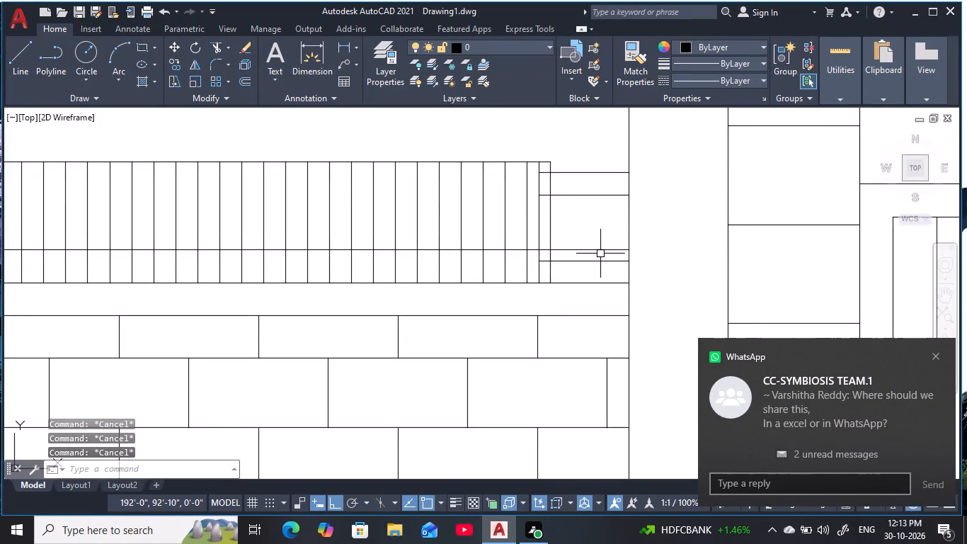
Trim the upper and lower pairs of horizontal rail lines out of the new narrow gap at the band's right end.
text(tr)
key(space)
scroll(558, 193, up, 2)
click(522, 135)
click(530, 216)
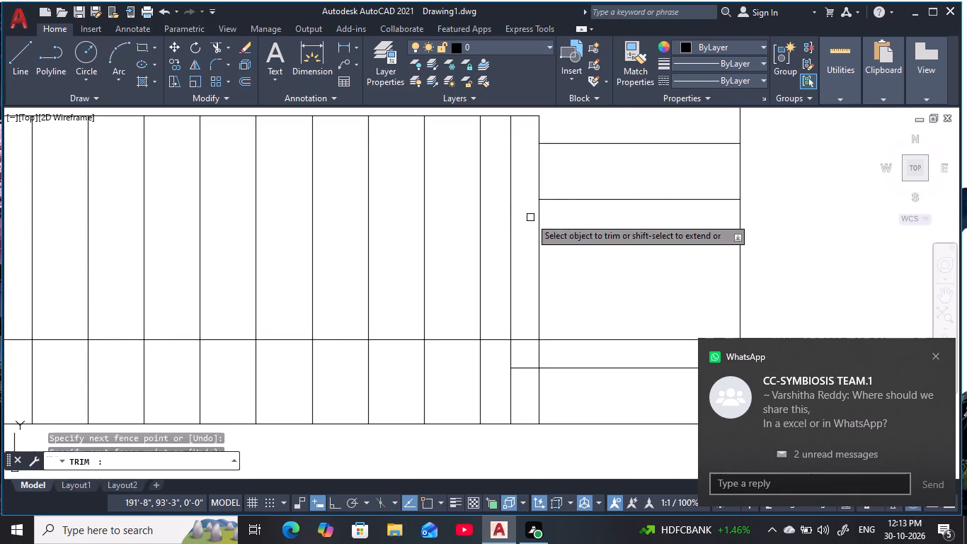
click(527, 384)
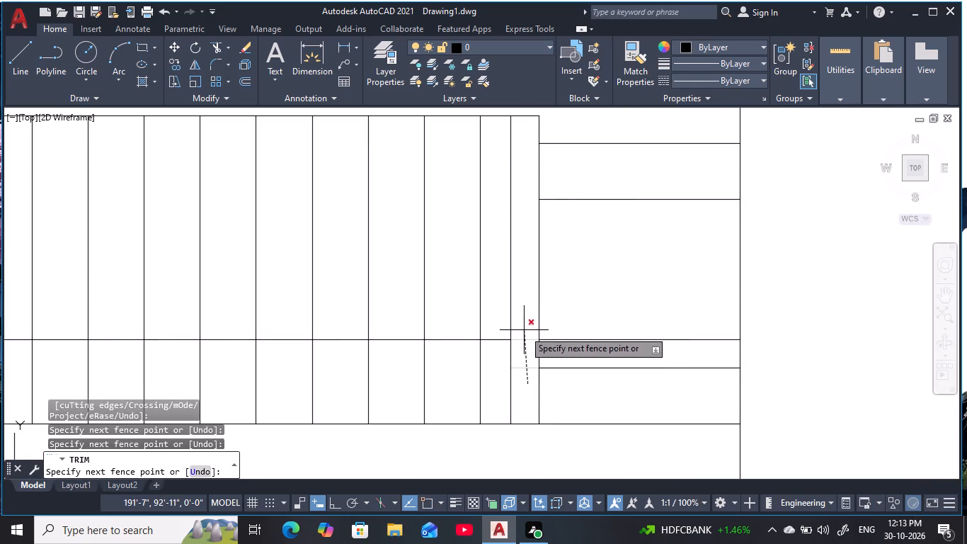
click(524, 330)
scroll(595, 302, down, 2)
middle_drag(595, 302, 728, 274)
scroll(595, 274, down, 2)
middle_drag(209, 215, 263, 225)
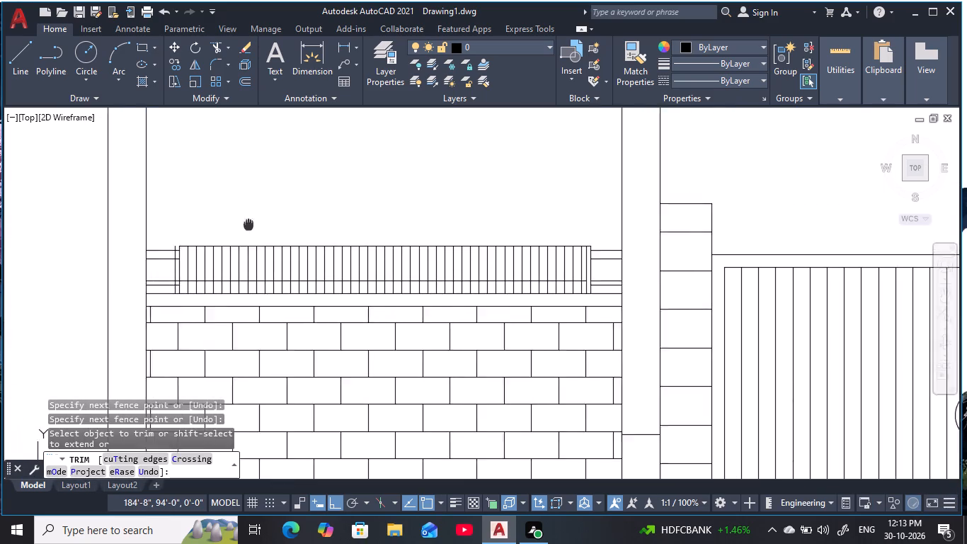
middle_drag(263, 225, 430, 213)
scroll(367, 260, up, 3)
key(Escape)
key(Escape)
key(Escape)
key(Escape)
key(Escape)
key(Escape)
key(Escape)
key(Escape)
key(Escape)
key(Escape)
key(Escape)
key(Escape)
key(Escape)
key(Escape)
key(Escape)
key(Escape)
key(Escape)
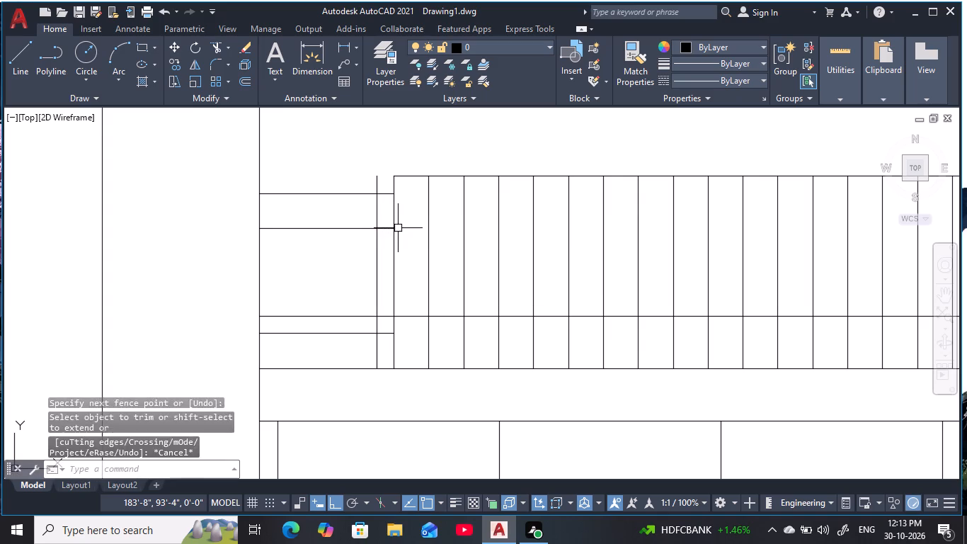
Extend the bar band's top line to the new outer vertical line at its left end.
key(e)
key(x)
key(space)
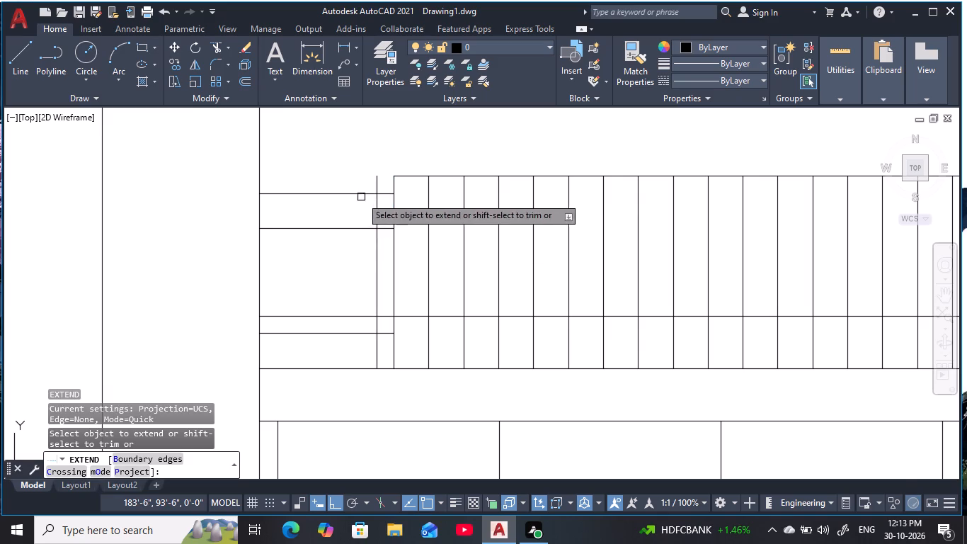
click(415, 175)
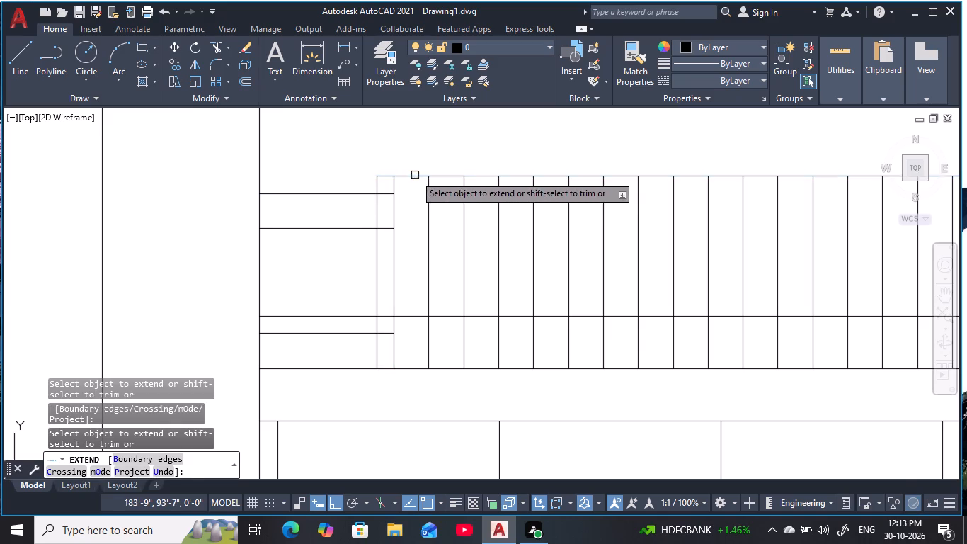
key(Escape)
key(Escape)
key(Escape)
key(Escape)
key(Escape)
key(Escape)
key(Escape)
key(Escape)
key(Escape)
key(Escape)
key(Escape)
key(Escape)
key(Escape)
key(Escape)
key(Escape)
key(Escape)
key(Escape)
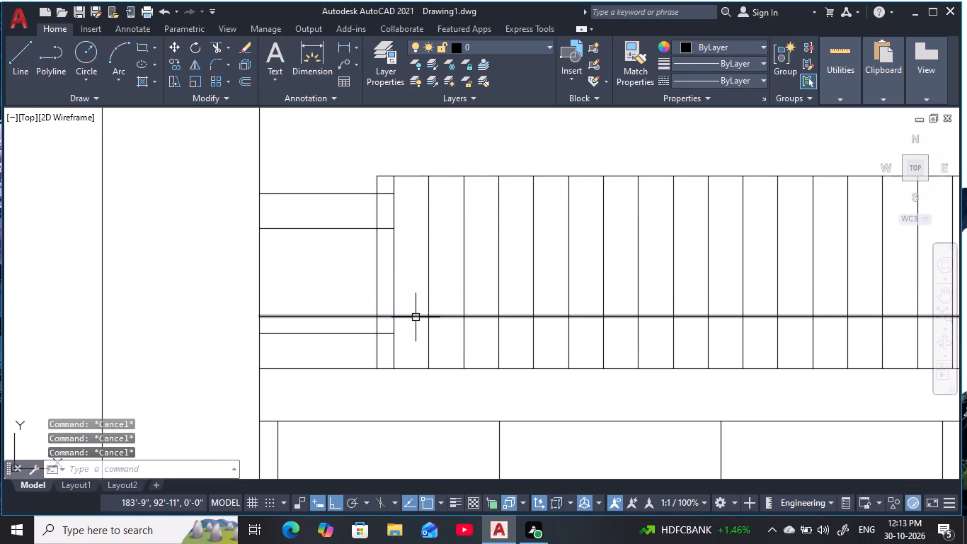
Trim the upper and lower pairs of horizontal rail lines out of the new narrow gap at the band's left end.
text(tr)
key(space)
scroll(386, 189, up, 2)
click(387, 190)
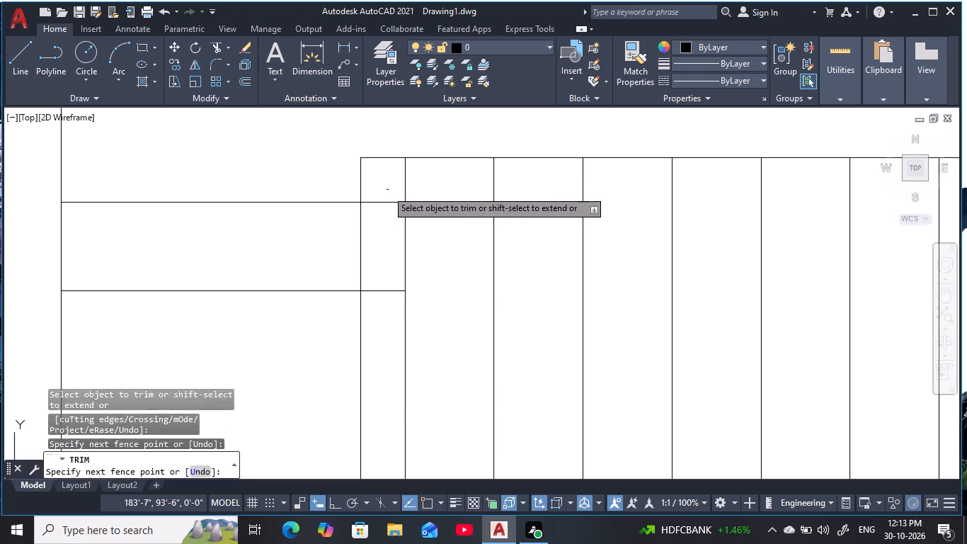
click(382, 325)
scroll(443, 309, down, 2)
middle_drag(444, 308, 462, 215)
scroll(435, 300, up, 1)
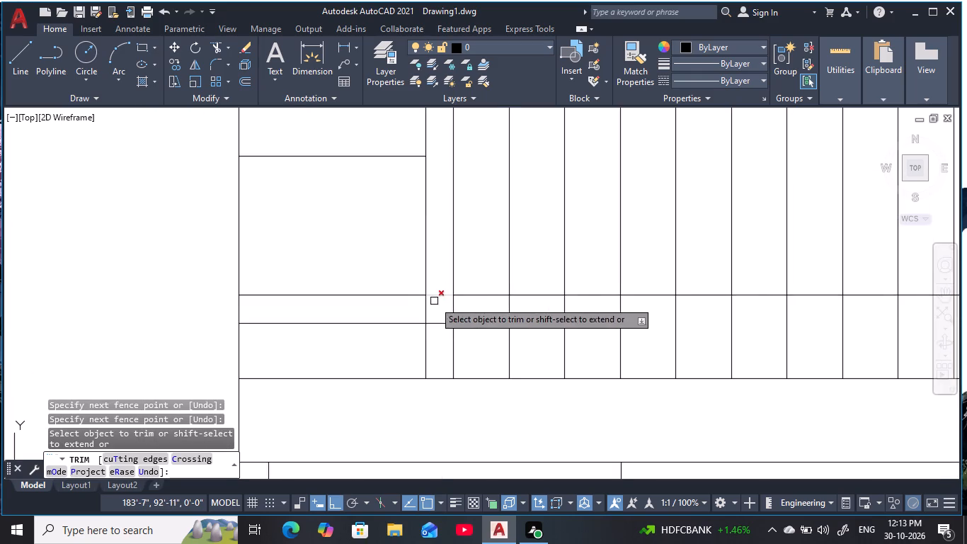
click(433, 285)
click(433, 339)
scroll(500, 315, down, 2)
middle_drag(501, 314, 377, 295)
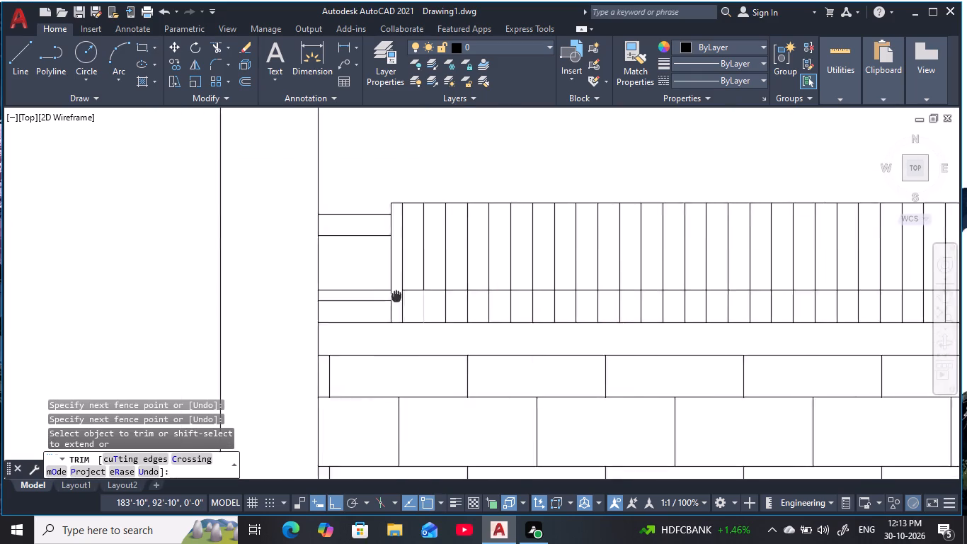
middle_drag(377, 295, 273, 268)
scroll(337, 271, down, 1)
scroll(426, 278, down, 1)
middle_drag(537, 273, 467, 269)
key(Escape)
key(Escape)
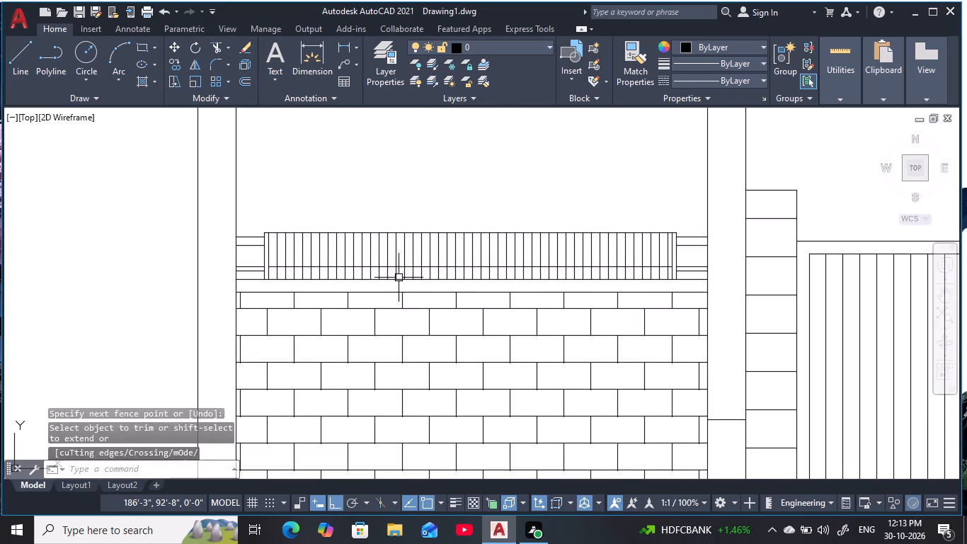
key(Escape)
Erase the remaining horizontal line that crosses the vertical bars of the coping band.
scroll(402, 272, up, 2)
click(396, 258)
text(e)
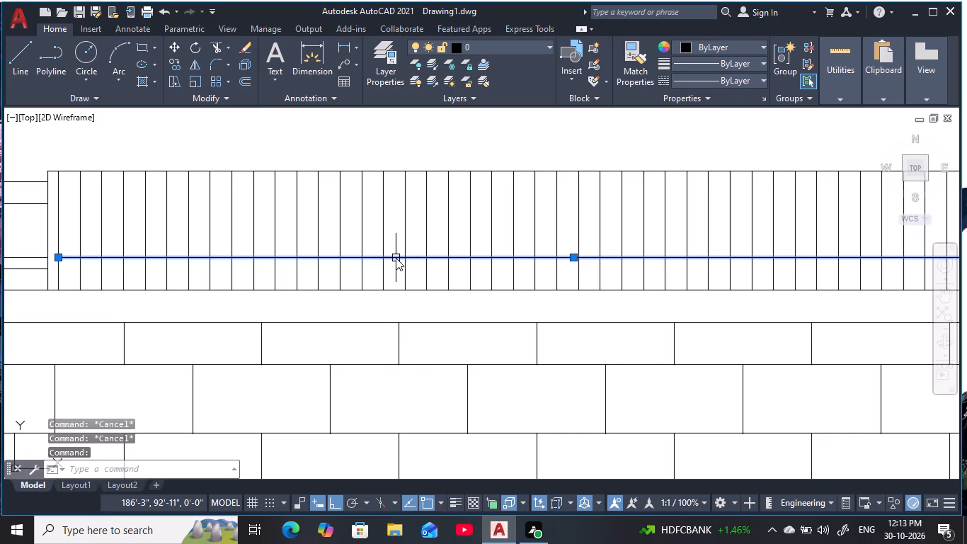
key(space)
scroll(447, 249, down, 2)
middle_drag(476, 248, 416, 248)
middle_drag(536, 159, 507, 174)
scroll(512, 171, down, 1)
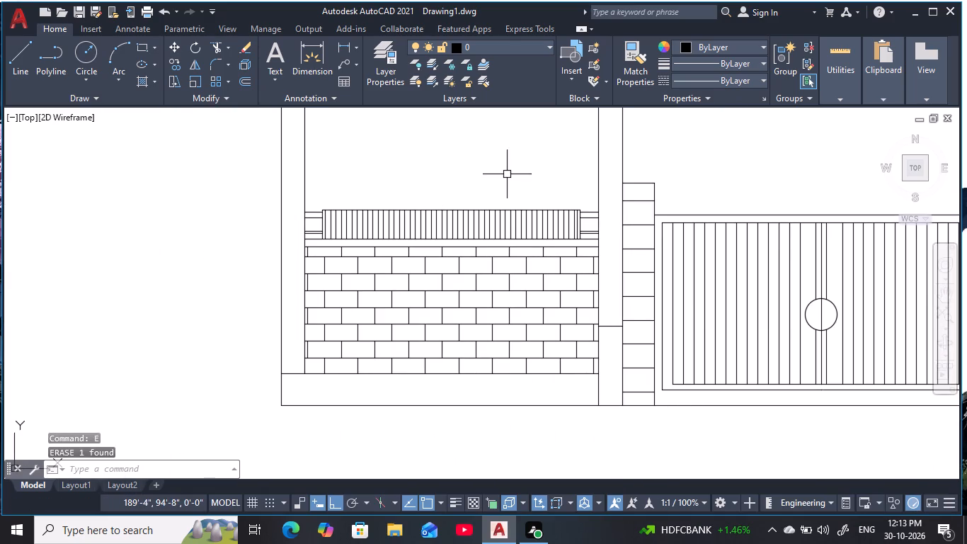
middle_drag(562, 169, 557, 177)
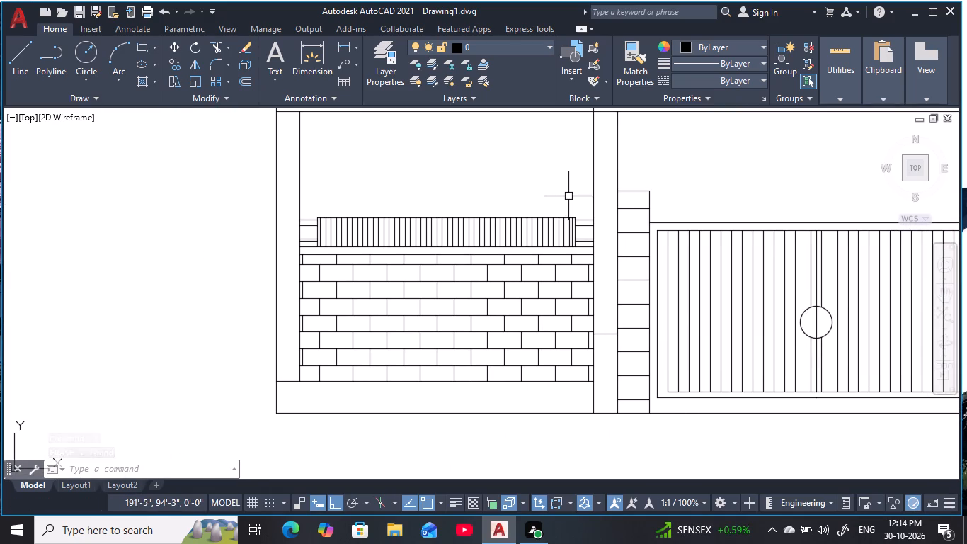
key(Escape)
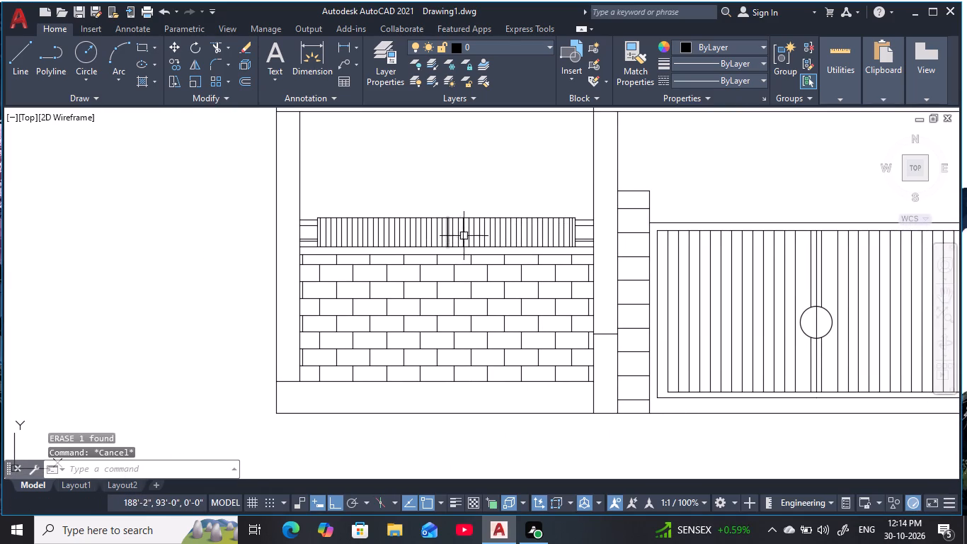
key(Escape)
key(Escape)
key(Escape)
key(Escape)
key(Escape)
key(Escape)
Examine the ground-floor elevation around the brick wall, the gate and the narrow bay to its right.
scroll(511, 173, down, 1)
middle_drag(515, 175, 418, 305)
scroll(418, 305, down, 1)
middle_drag(424, 285, 413, 285)
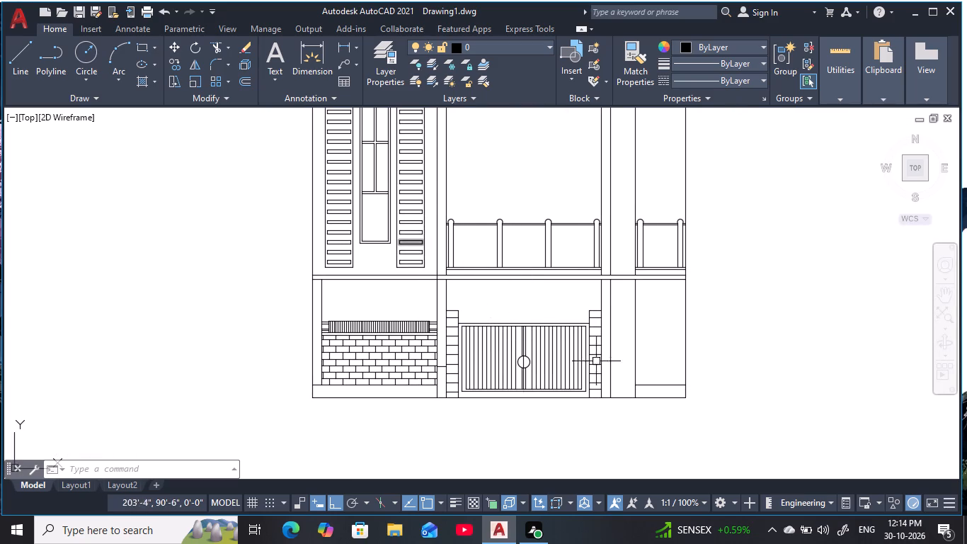
middle_drag(659, 342, 651, 284)
scroll(517, 344, up, 2)
middle_drag(514, 340, 503, 356)
key(Escape)
scroll(503, 348, up, 1)
key(Escape)
middle_drag(503, 348, 495, 333)
key(Escape)
key(Escape)
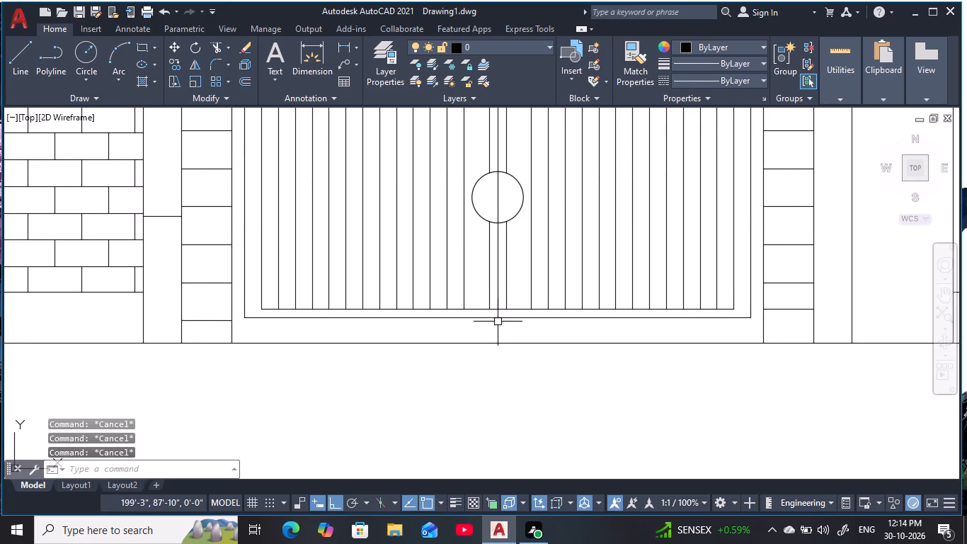
key(Escape)
scroll(547, 335, down, 2)
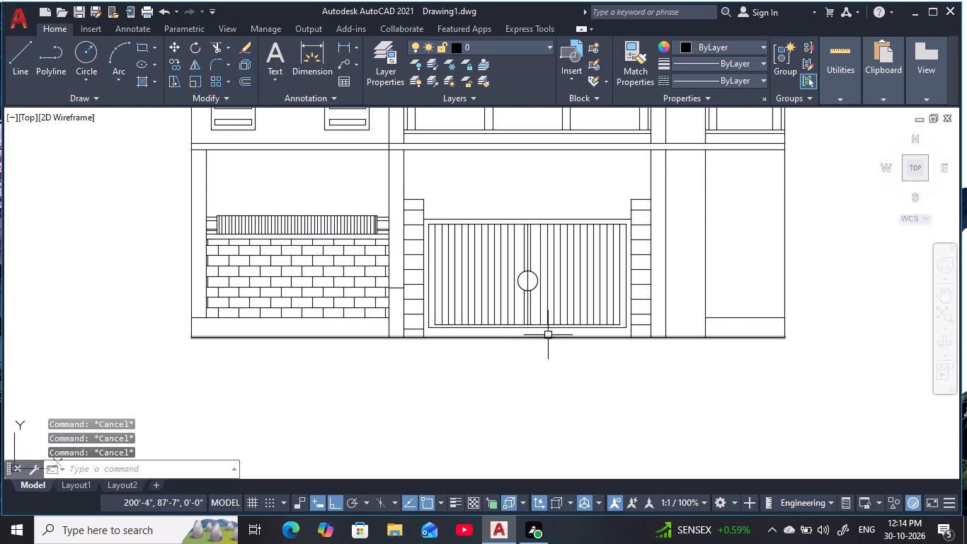
middle_drag(556, 341, 516, 369)
middle_drag(702, 269, 650, 323)
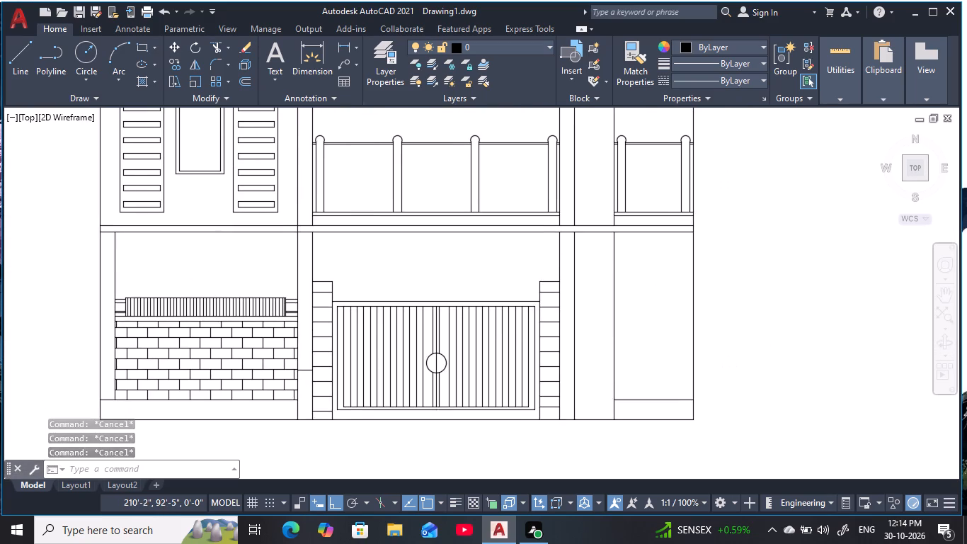
Hatch the three panels of the main balcony railing and the panel of the narrow right bay's railing with the ESCHER pattern.
middle_drag(650, 323, 651, 323)
middle_drag(650, 312, 636, 344)
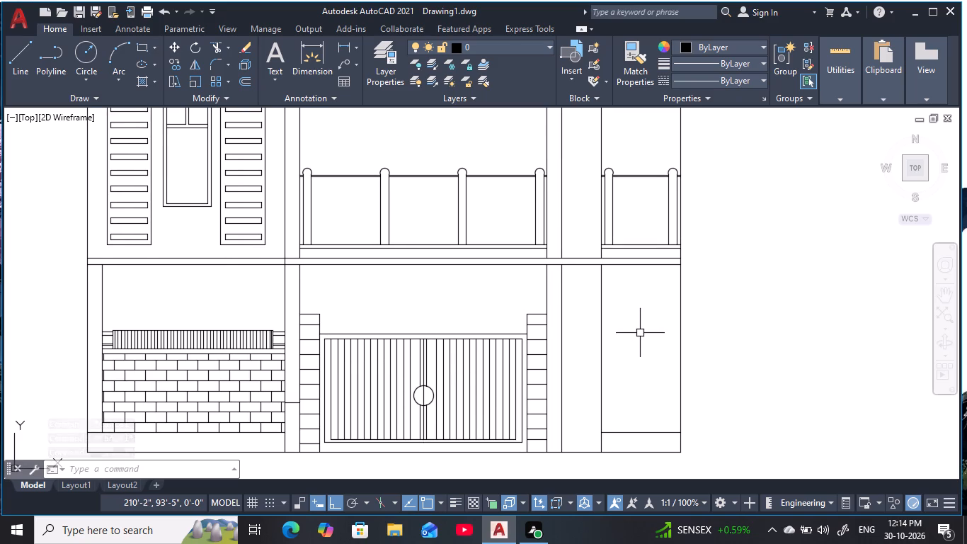
middle_click(641, 330)
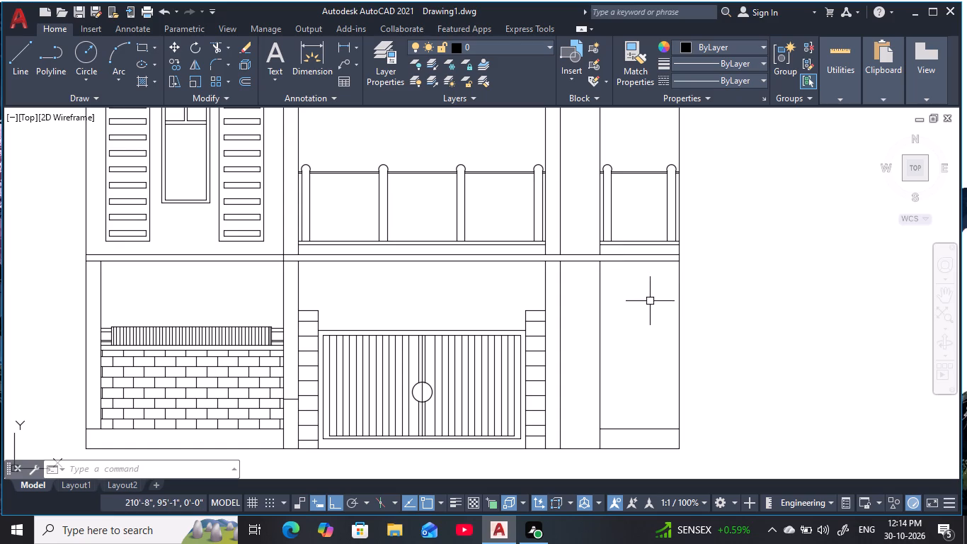
middle_drag(650, 305, 638, 319)
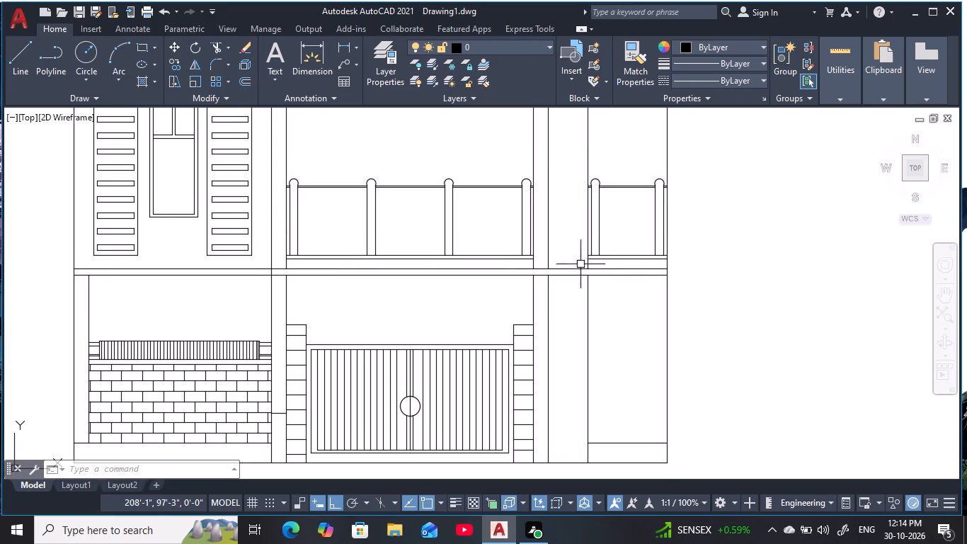
middle_drag(421, 237, 433, 252)
scroll(433, 244, up, 1)
key(h)
key(space)
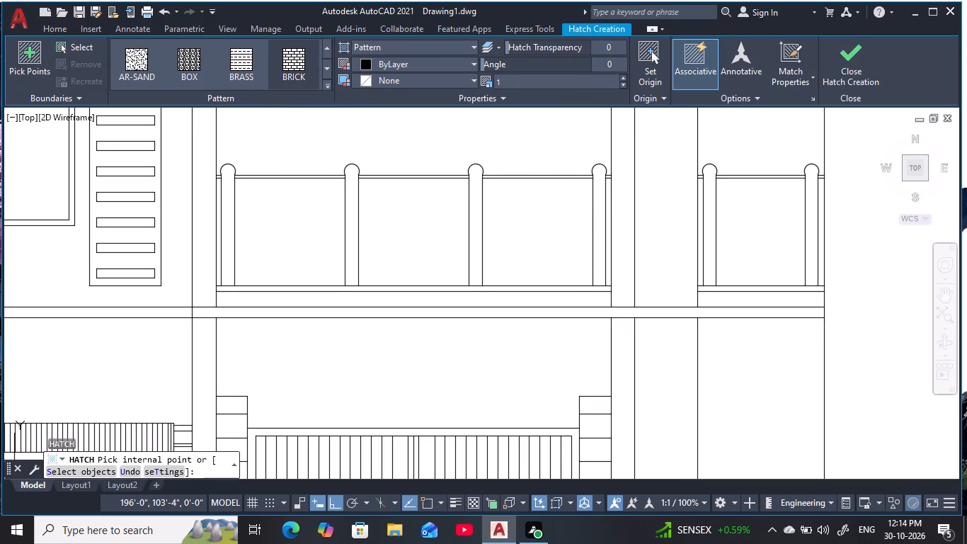
click(328, 85)
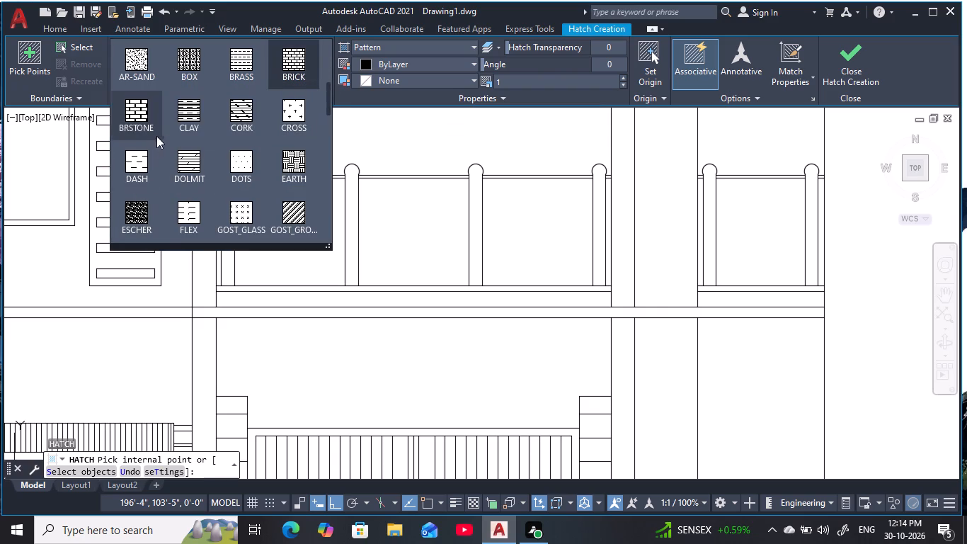
scroll(238, 132, down, 4)
scroll(225, 144, up, 2)
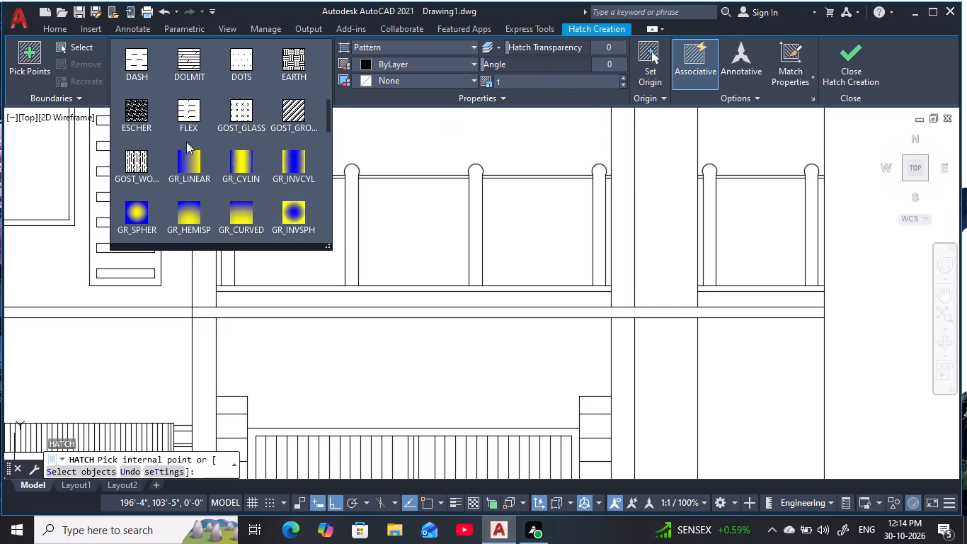
click(137, 120)
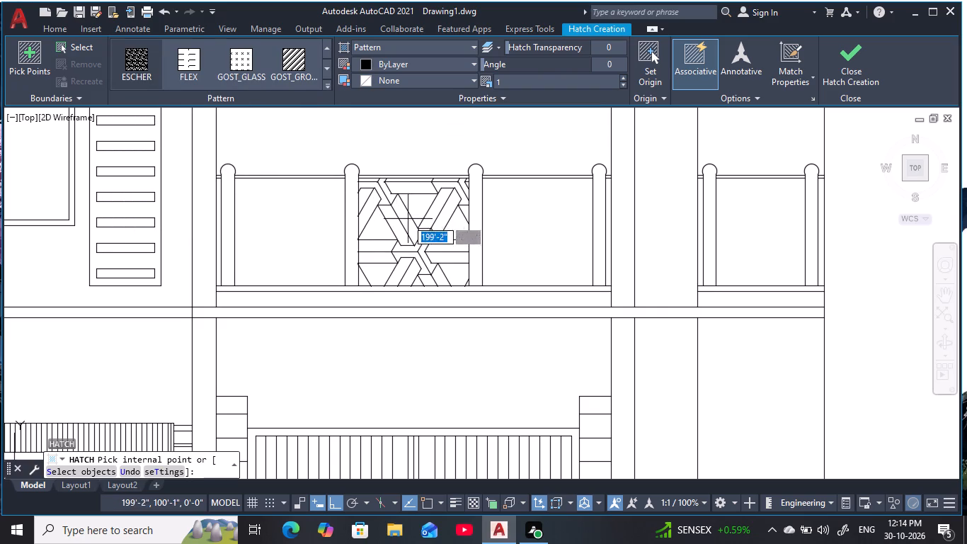
click(406, 222)
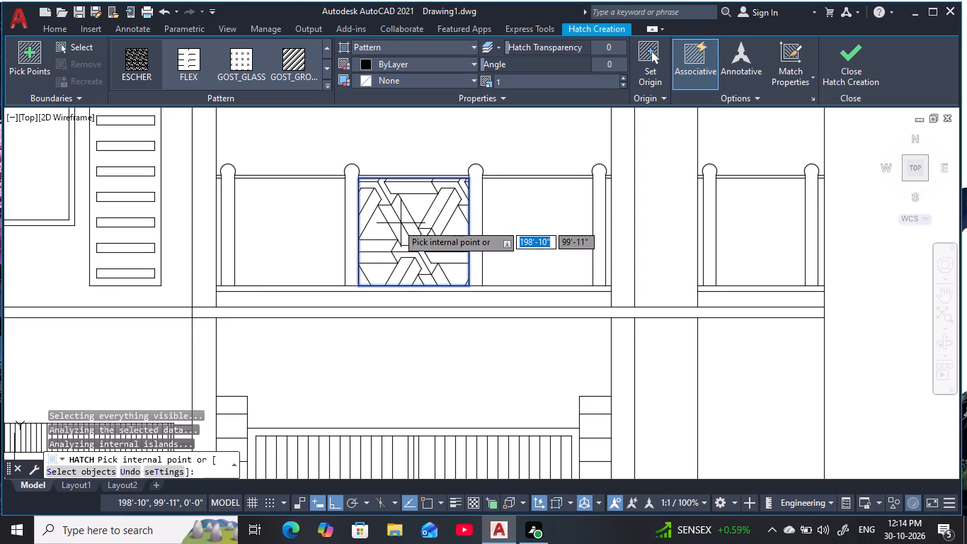
click(314, 232)
click(560, 221)
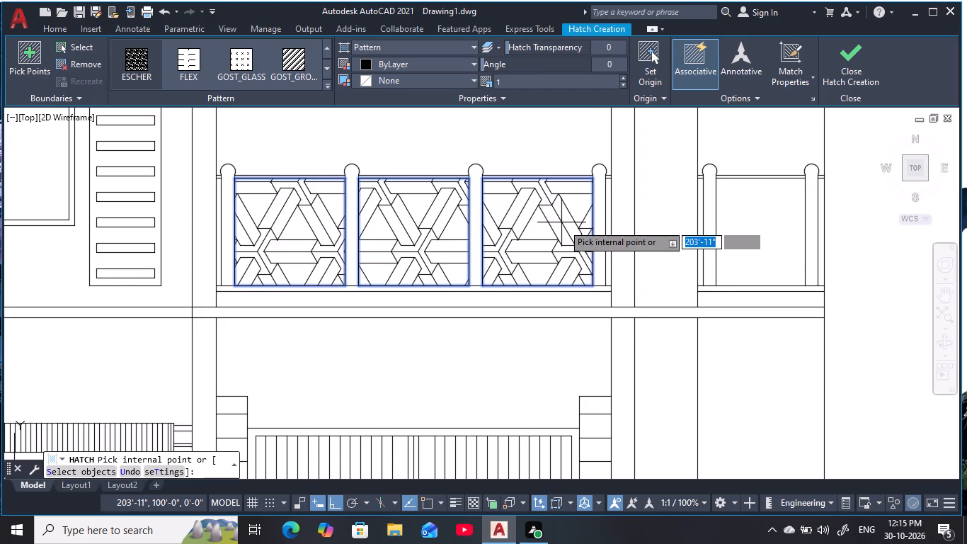
click(737, 224)
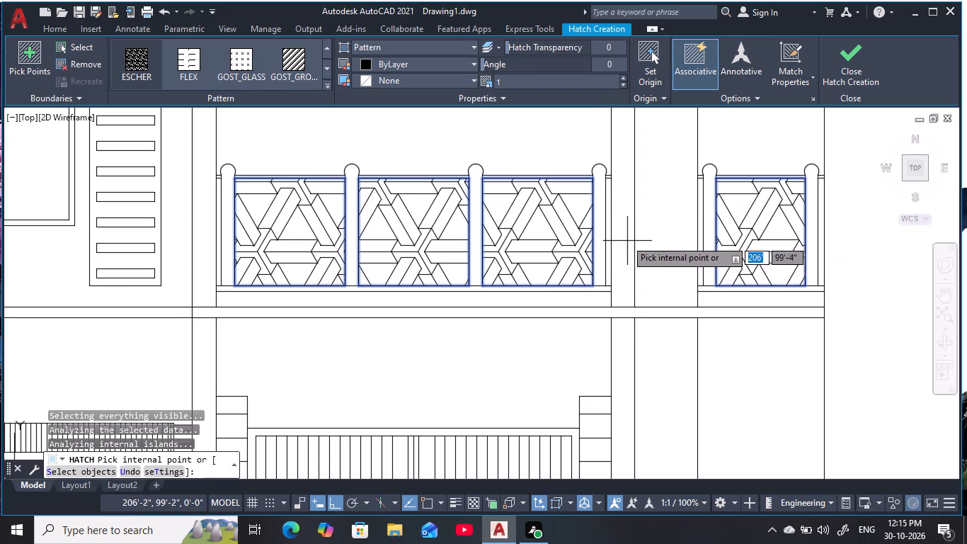
key(Escape)
key(Escape)
key(Escape)
key(Escape)
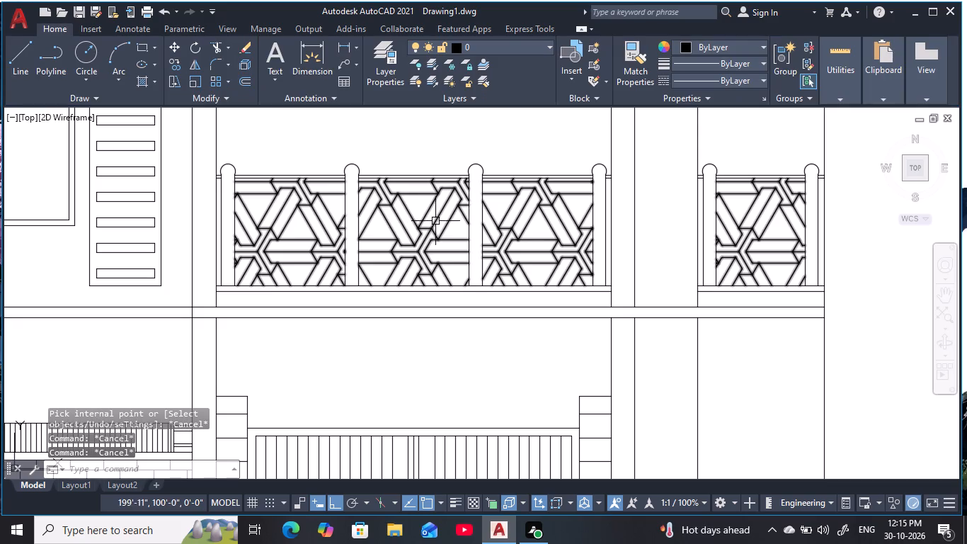
Examine the whole elevation, including the hatched balcony railings, the ground floor and the building's right edge.
scroll(463, 341, down, 1)
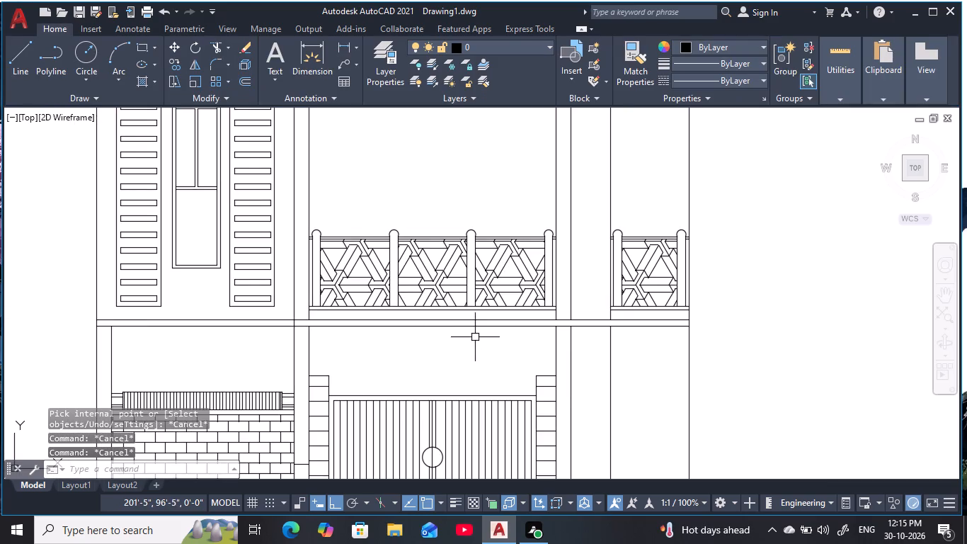
middle_drag(474, 338, 539, 289)
scroll(546, 284, down, 1)
middle_drag(544, 285, 501, 317)
scroll(499, 318, down, 1)
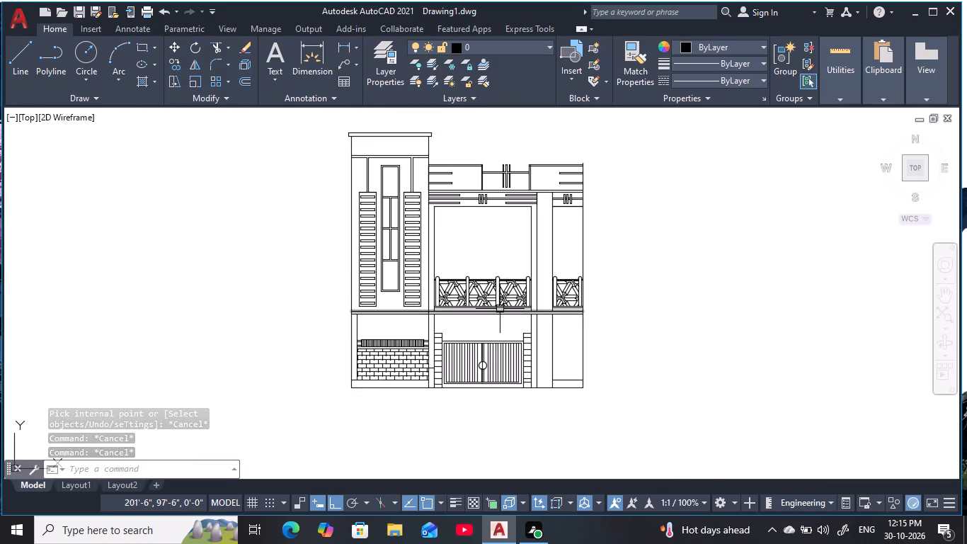
key(Escape)
key(Escape)
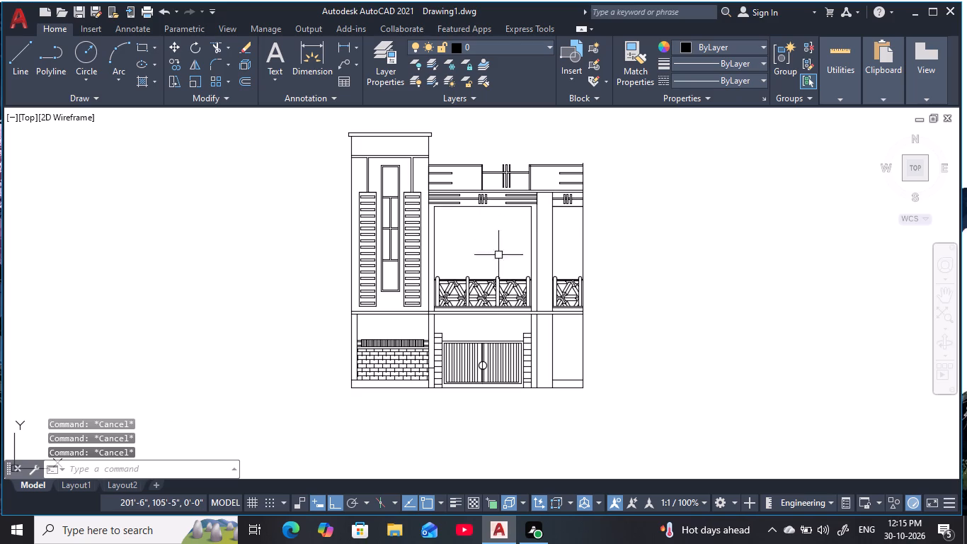
key(Escape)
key(Escape)
key(Escape)
key(Escape)
key(Escape)
key(Escape)
key(Escape)
key(Escape)
key(Escape)
key(Escape)
key(Escape)
key(Escape)
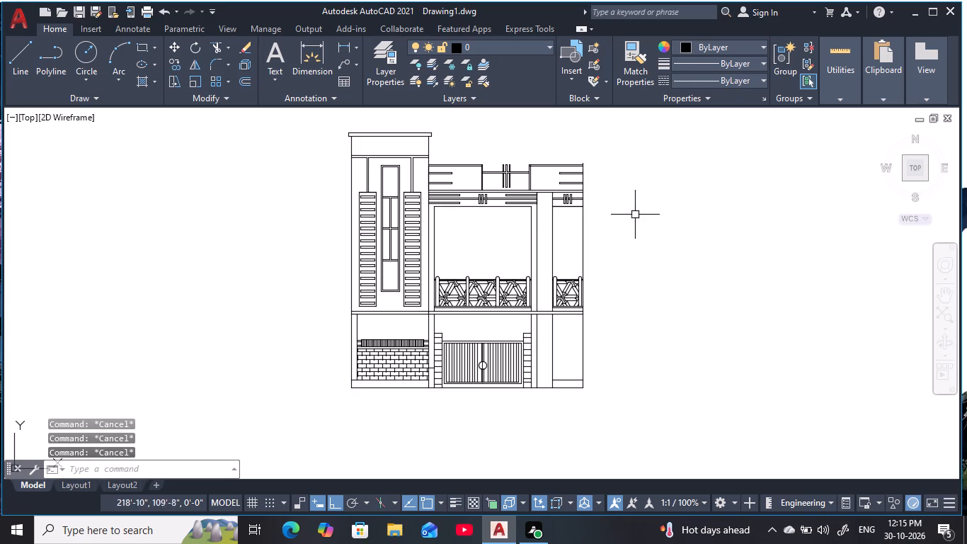
scroll(602, 226, up, 1)
middle_drag(598, 220, 619, 181)
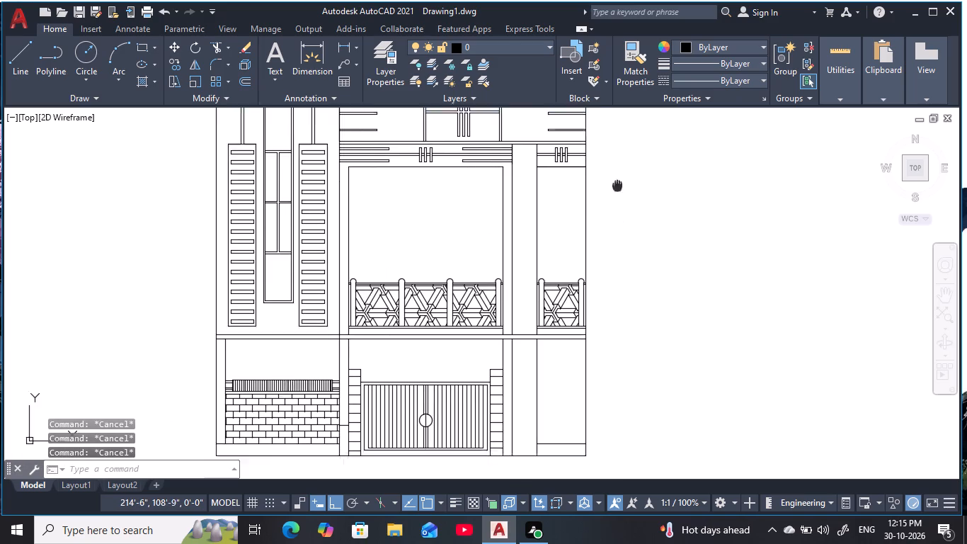
middle_drag(619, 181, 633, 152)
key(Escape)
key(Escape)
key(Escape)
key(Escape)
key(Escape)
key(Escape)
key(Escape)
key(Escape)
key(Escape)
key(Escape)
key(Escape)
key(Escape)
key(Escape)
key(Escape)
key(Escape)
key(Escape)
key(Escape)
key(Escape)
key(Escape)
key(Escape)
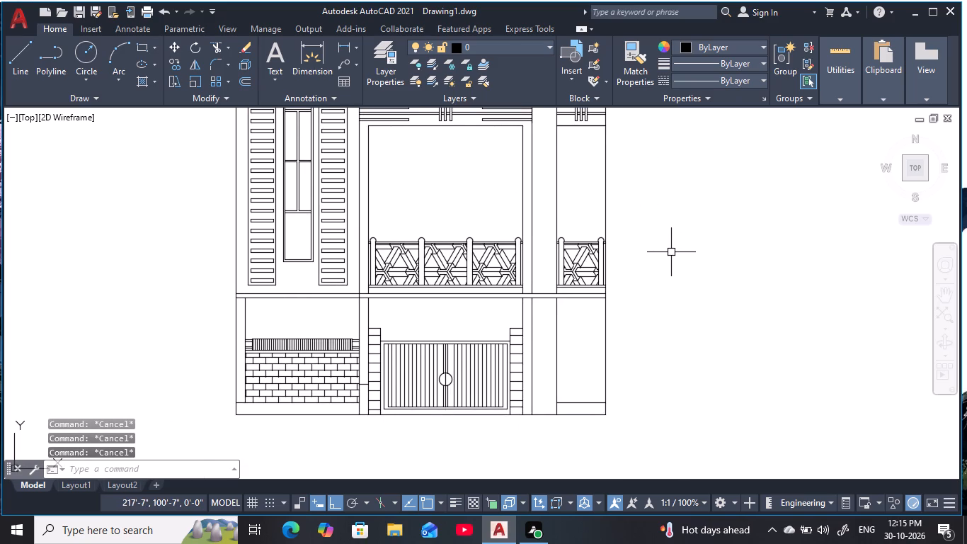
middle_drag(205, 223, 213, 242)
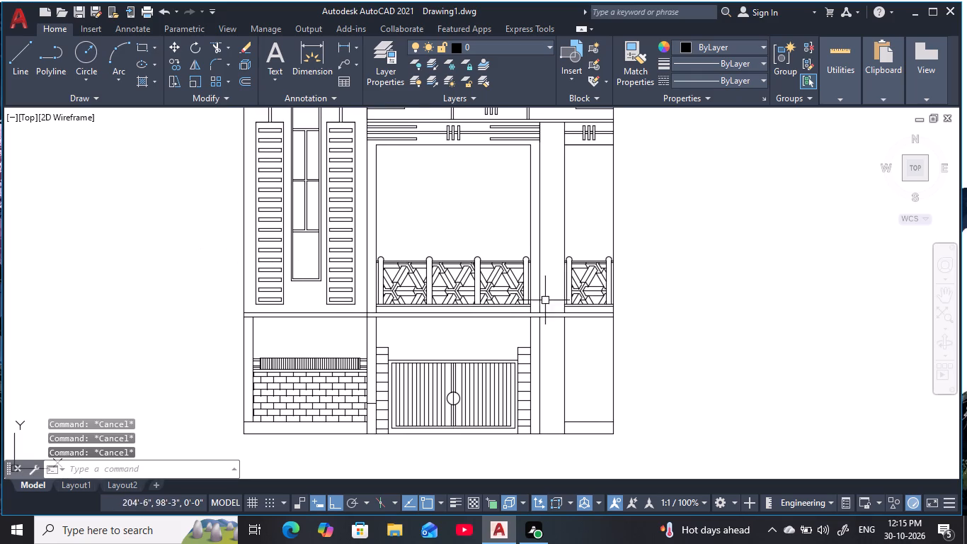
middle_drag(624, 281, 587, 307)
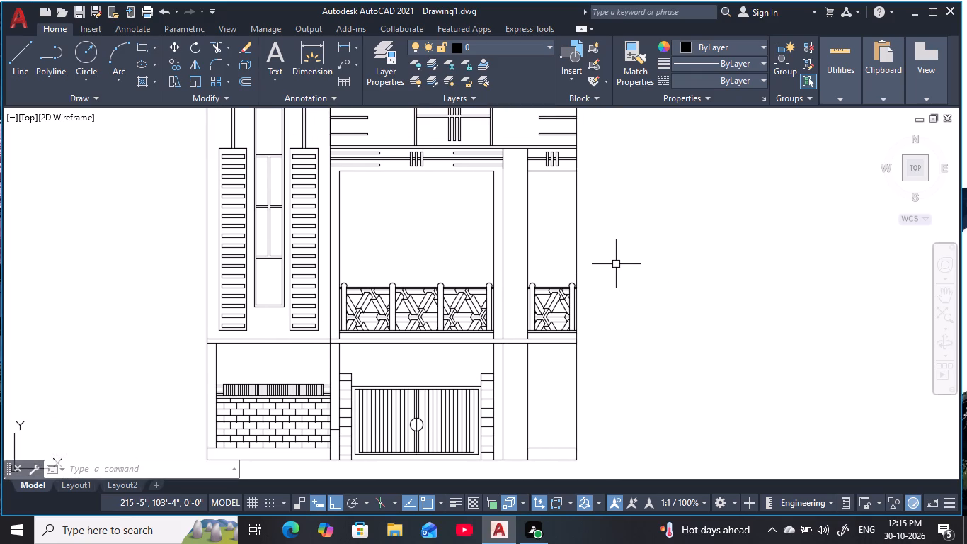
Draw a side projection from the right bay's outer edge at railing height: 1'6" outward, about 7'-6" up, and back to the wall.
scroll(616, 264, up, 2)
middle_drag(618, 264, 607, 251)
key(Escape)
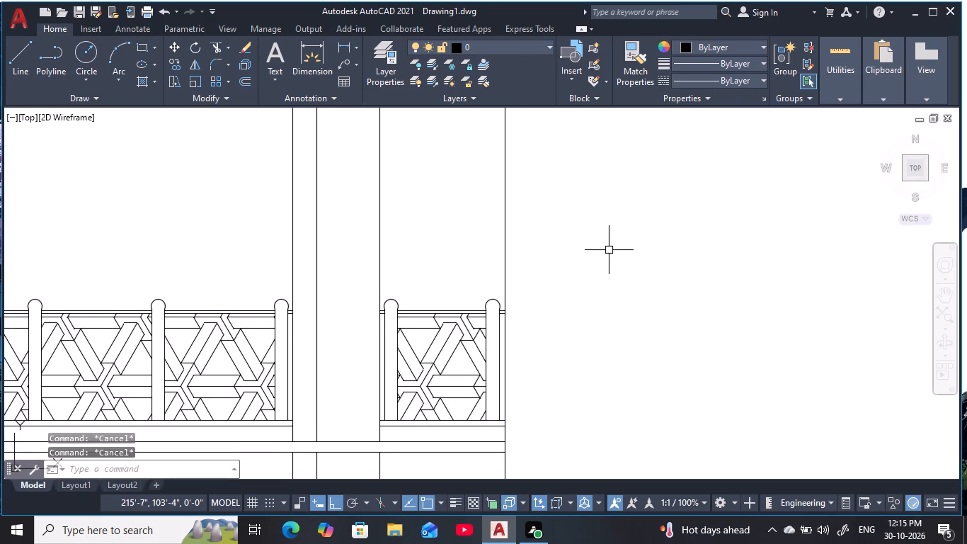
key(l)
key(space)
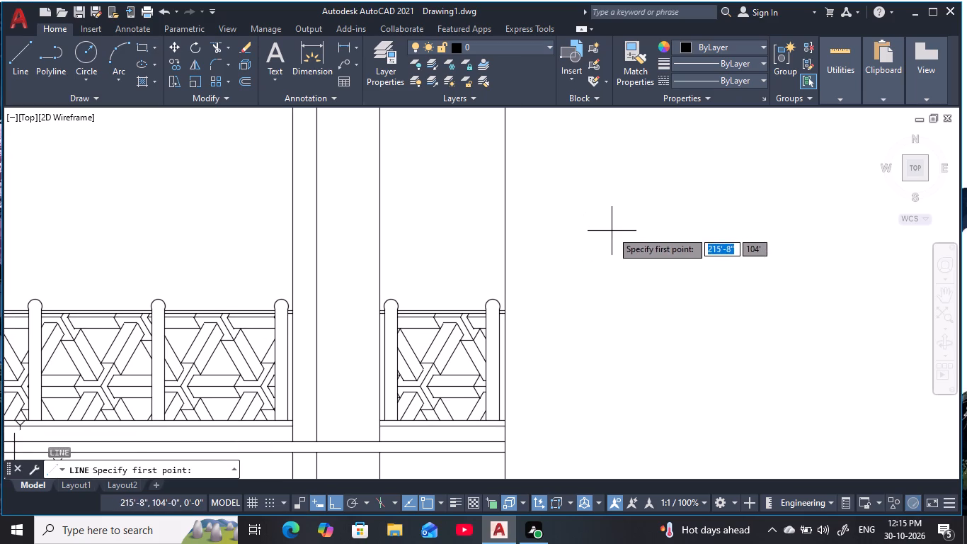
click(507, 317)
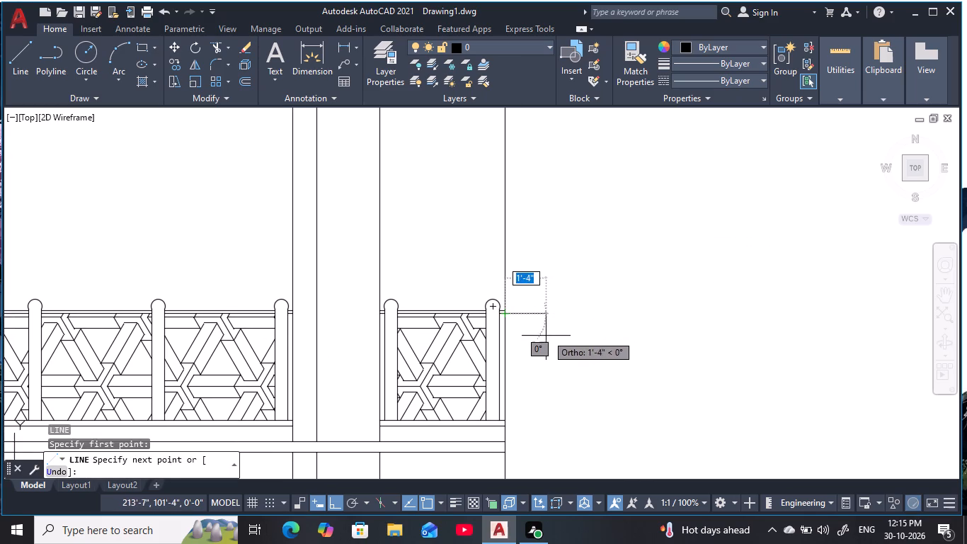
key(1)
key(apostrophe)
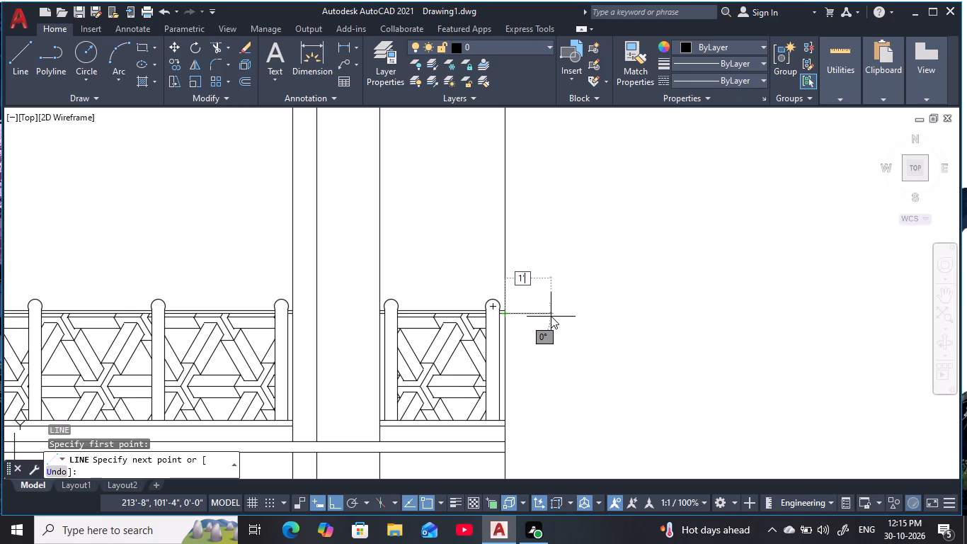
text(6)
key(space)
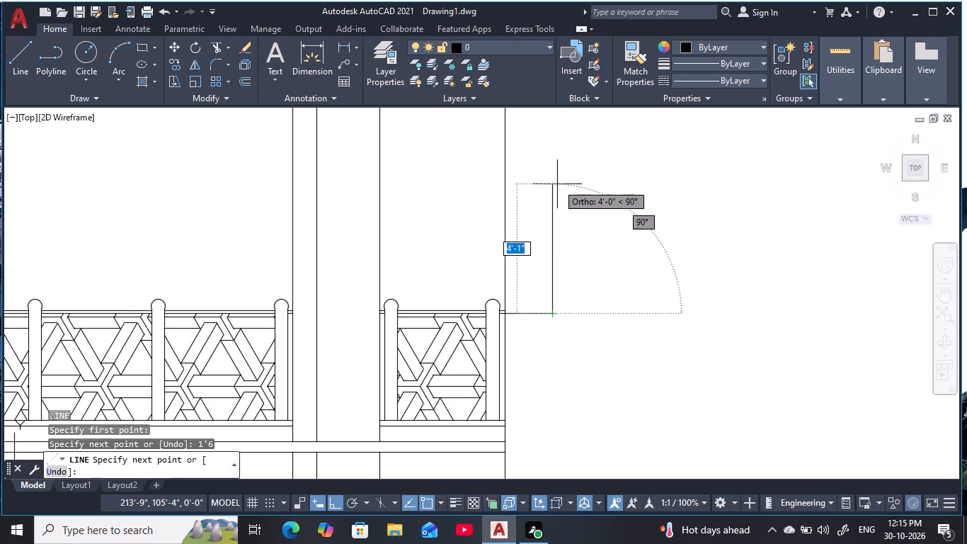
middle_drag(555, 178, 534, 301)
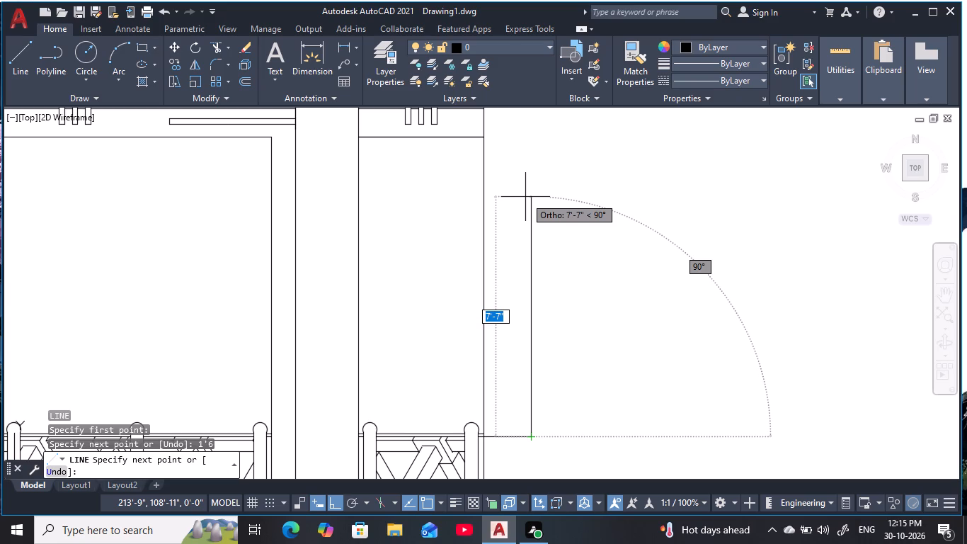
click(527, 201)
click(480, 197)
key(Escape)
key(Escape)
key(Escape)
key(Escape)
key(Escape)
key(Escape)
key(Escape)
key(Escape)
key(Escape)
key(Escape)
key(Escape)
key(Escape)
key(Escape)
key(Escape)
key(Escape)
key(Escape)
key(Escape)
key(Escape)
key(Escape)
key(Escape)
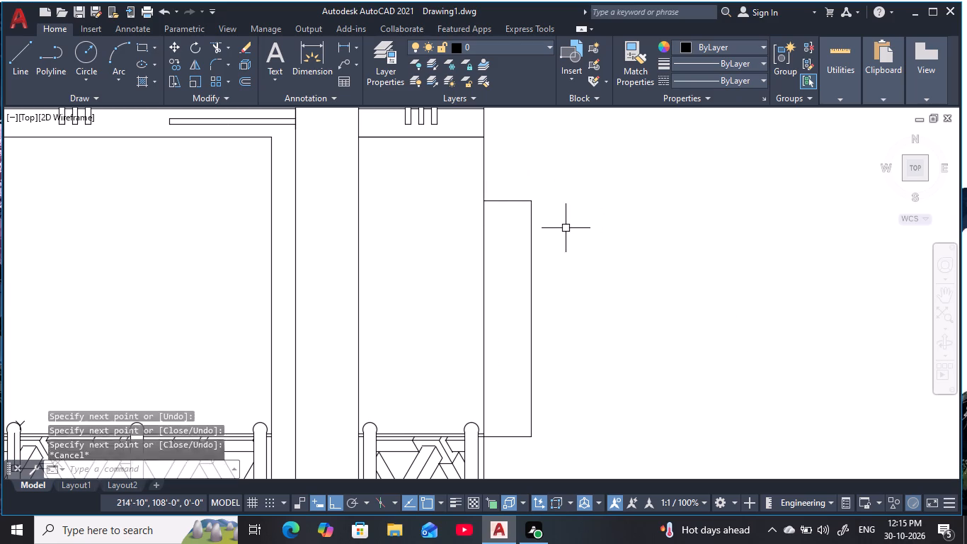
Offset the side projection's outer vertical, top and bottom lines 1" inward.
key(o)
key(space)
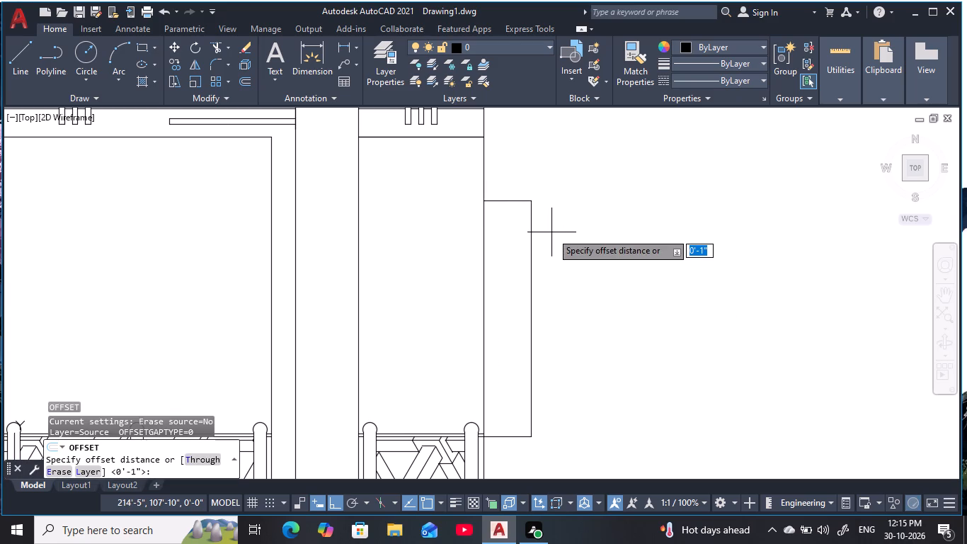
text(1)
key(space)
click(528, 297)
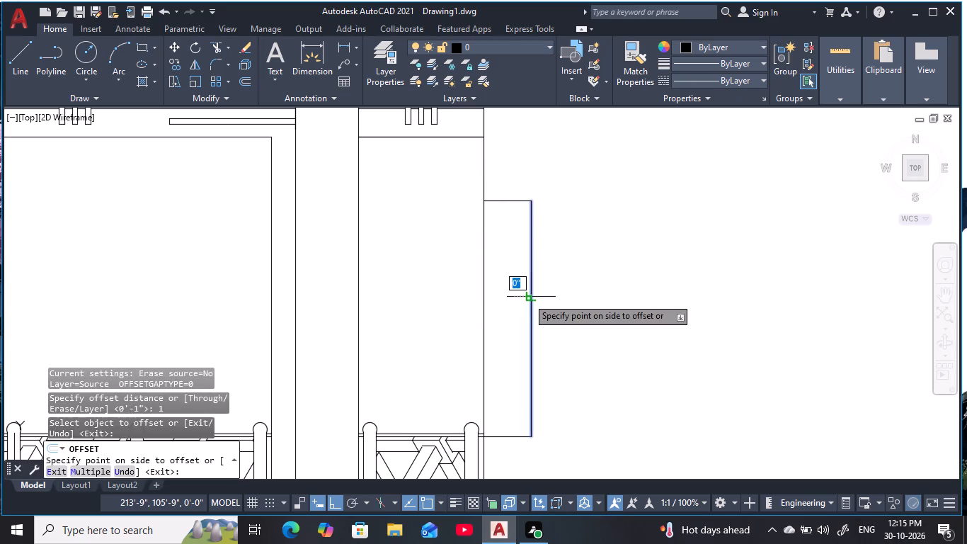
click(504, 307)
click(516, 200)
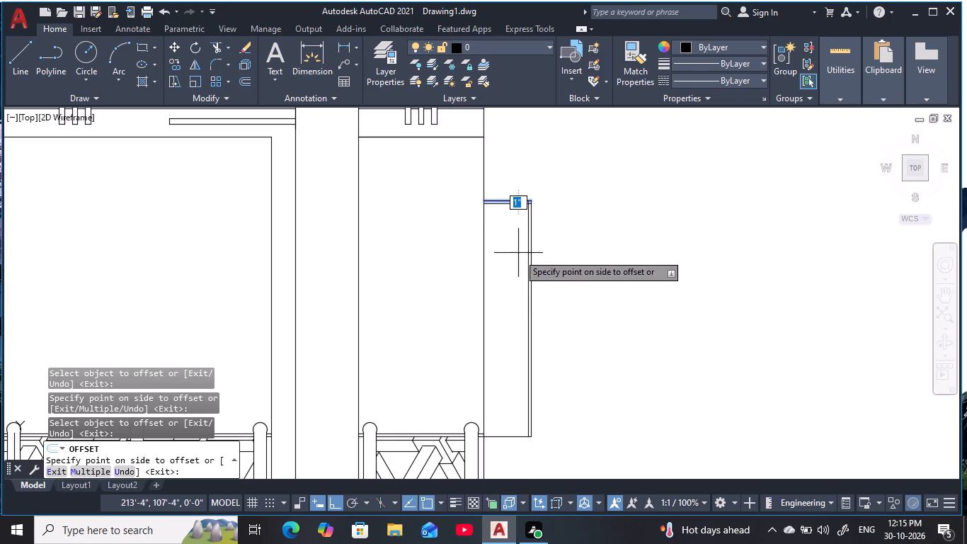
click(513, 276)
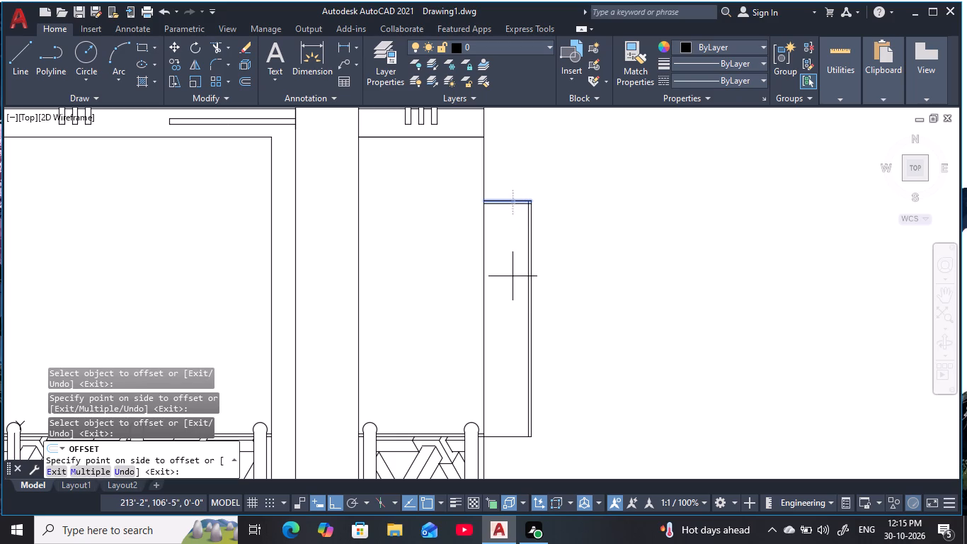
click(490, 437)
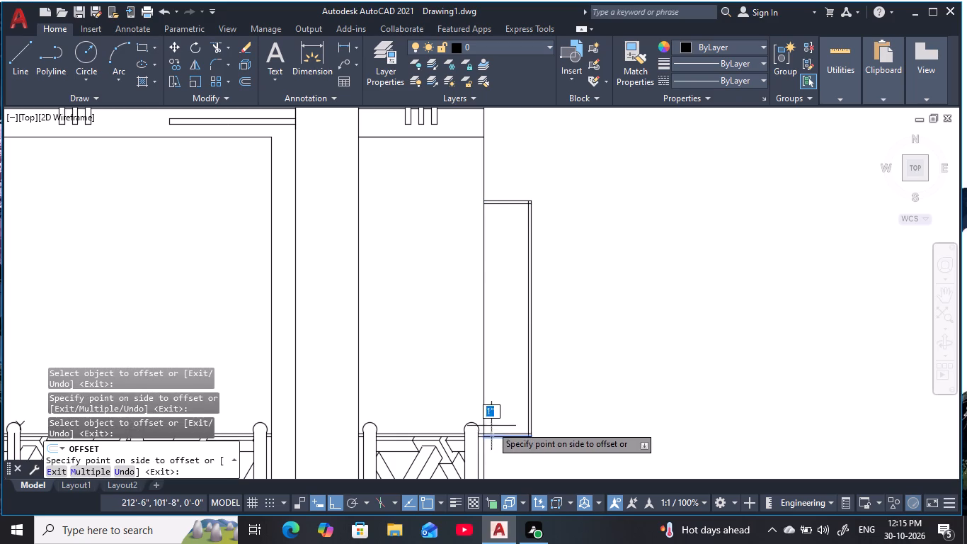
click(506, 414)
key(Escape)
key(Escape)
key(Escape)
key(Escape)
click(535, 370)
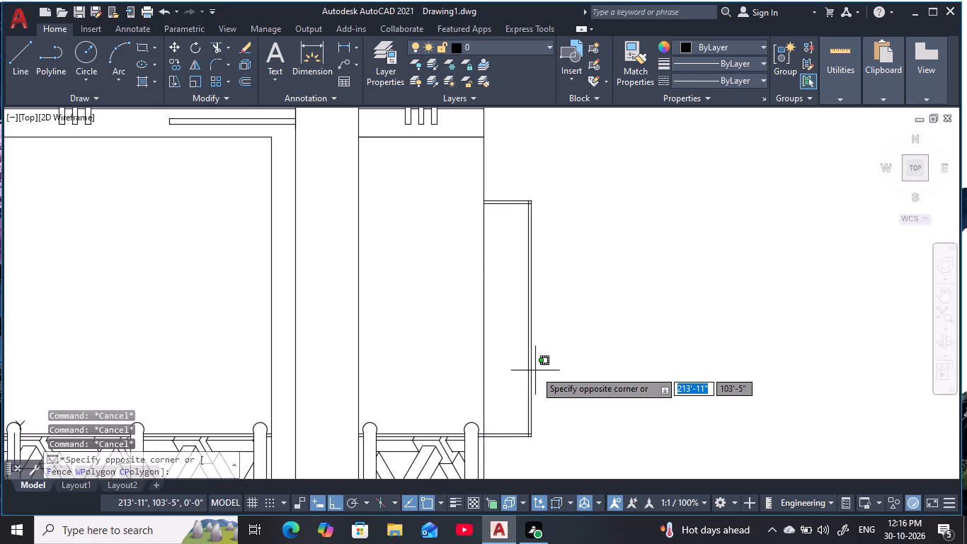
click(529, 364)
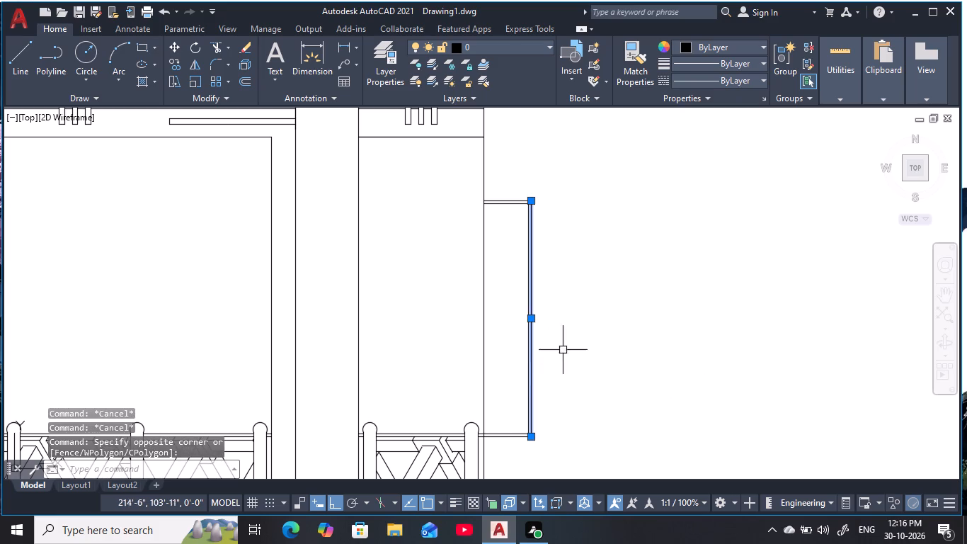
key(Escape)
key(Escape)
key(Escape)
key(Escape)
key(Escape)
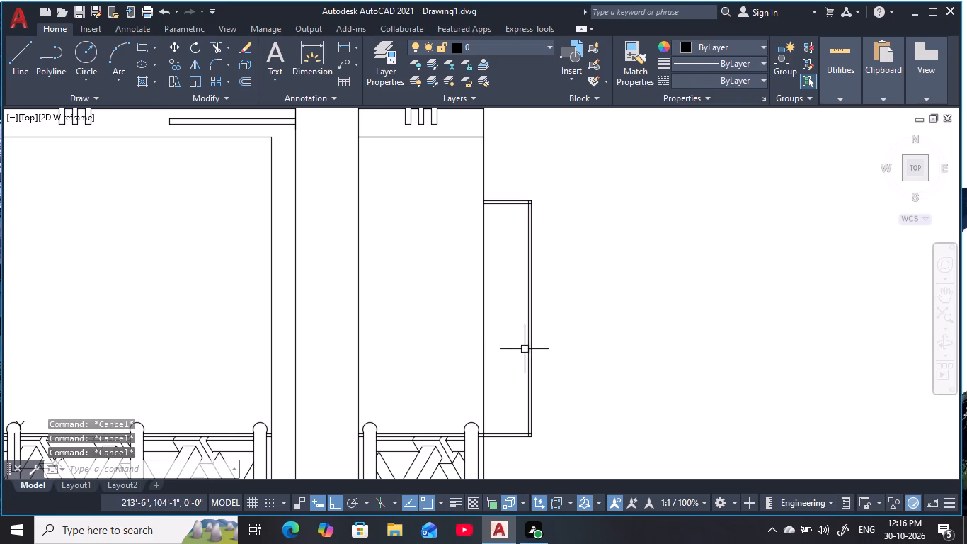
Erase the inner vertical offset line of the side projection.
click(527, 348)
text(e)
key(space)
key(Escape)
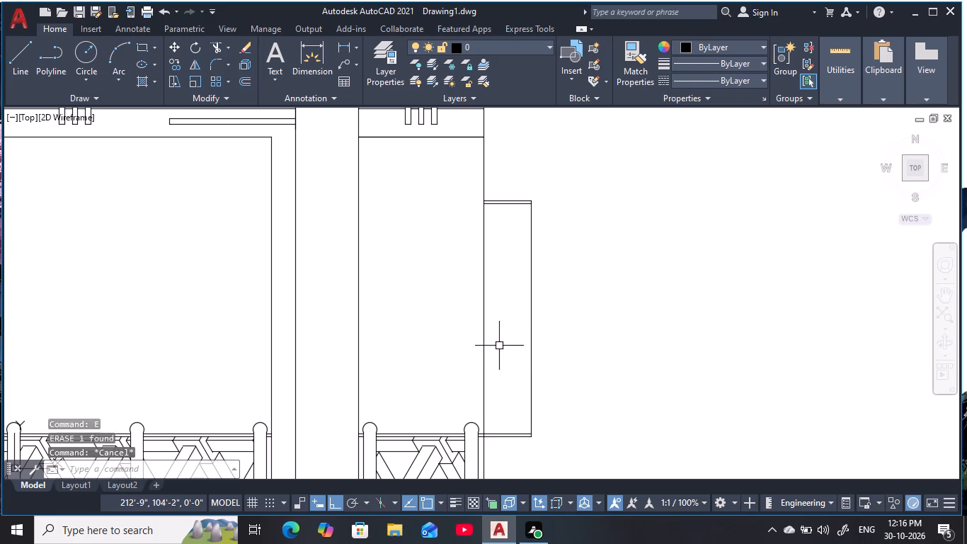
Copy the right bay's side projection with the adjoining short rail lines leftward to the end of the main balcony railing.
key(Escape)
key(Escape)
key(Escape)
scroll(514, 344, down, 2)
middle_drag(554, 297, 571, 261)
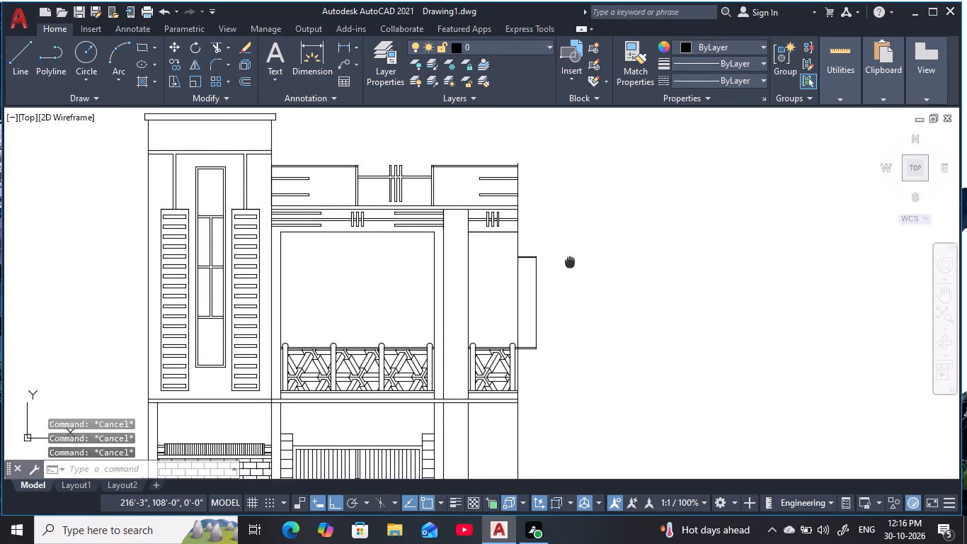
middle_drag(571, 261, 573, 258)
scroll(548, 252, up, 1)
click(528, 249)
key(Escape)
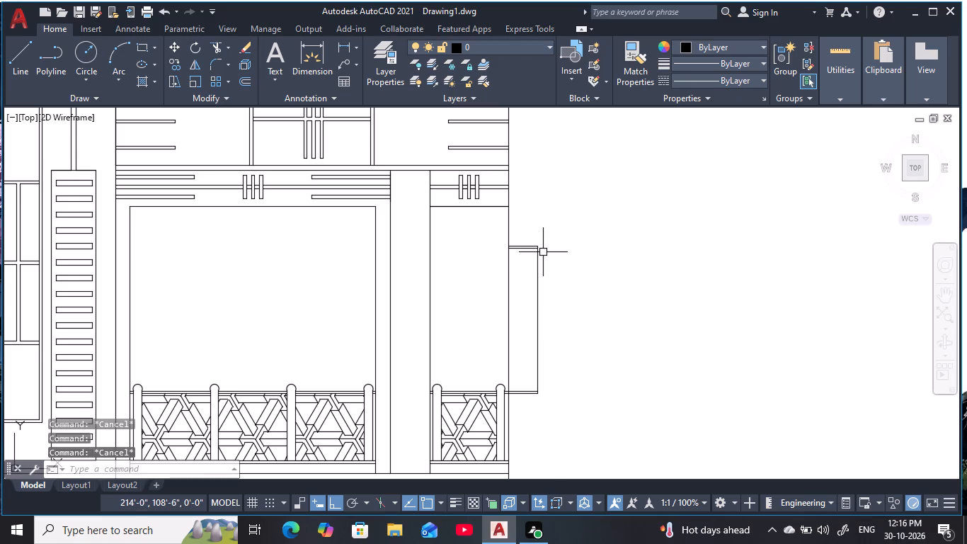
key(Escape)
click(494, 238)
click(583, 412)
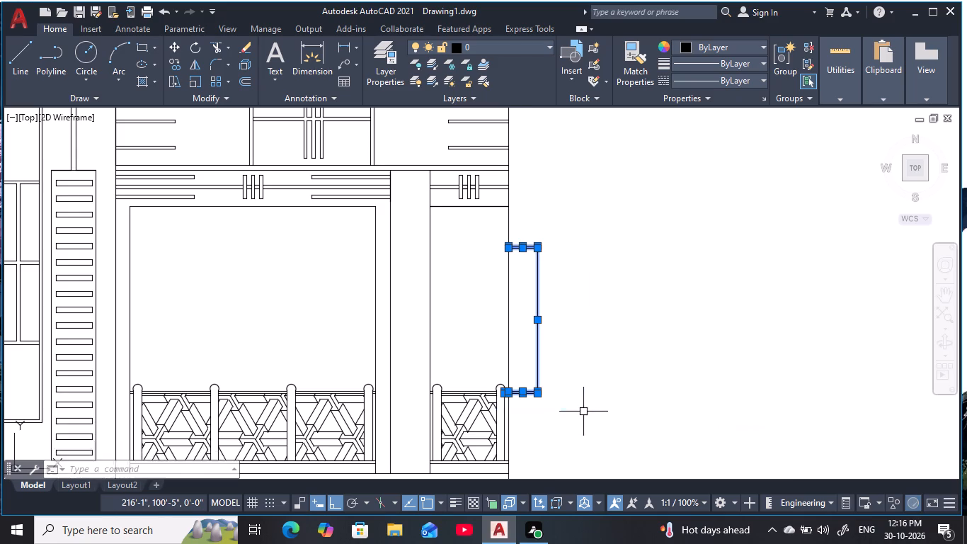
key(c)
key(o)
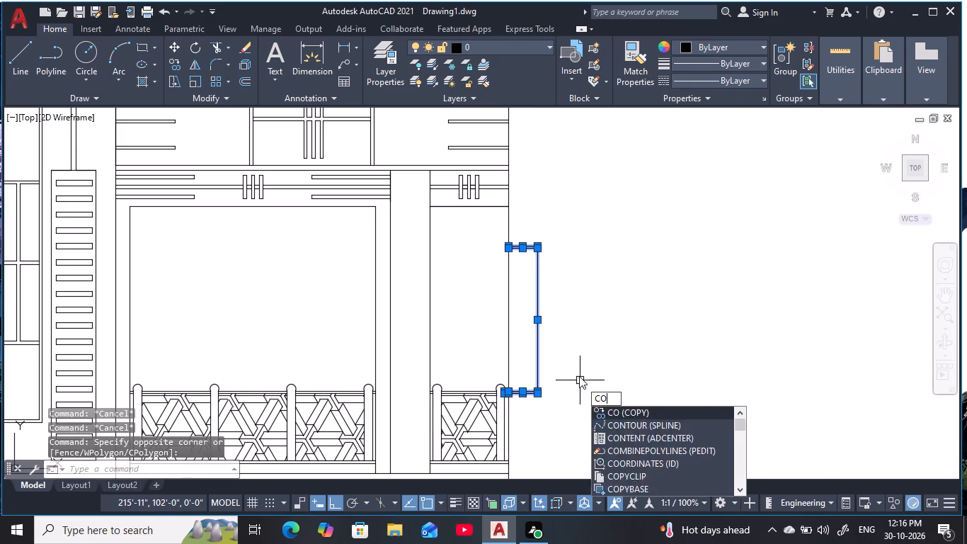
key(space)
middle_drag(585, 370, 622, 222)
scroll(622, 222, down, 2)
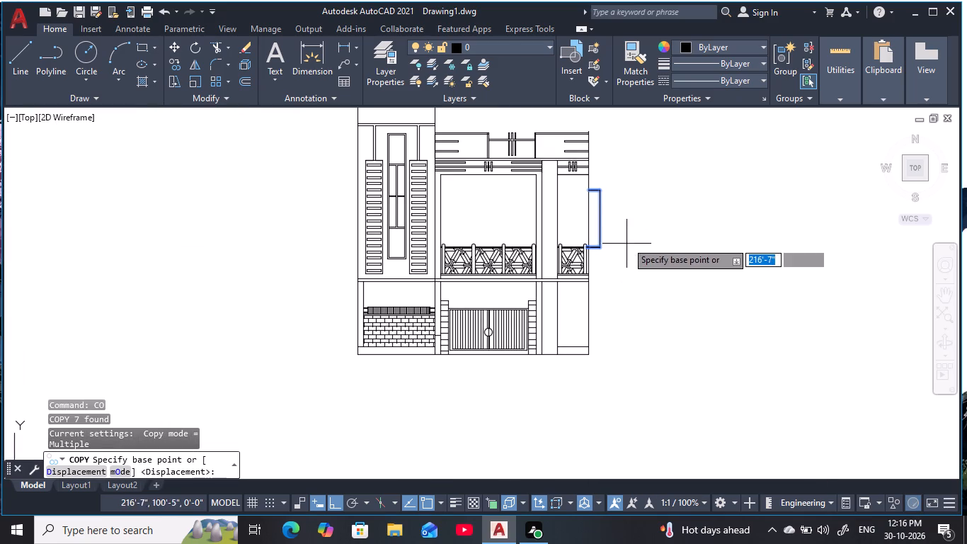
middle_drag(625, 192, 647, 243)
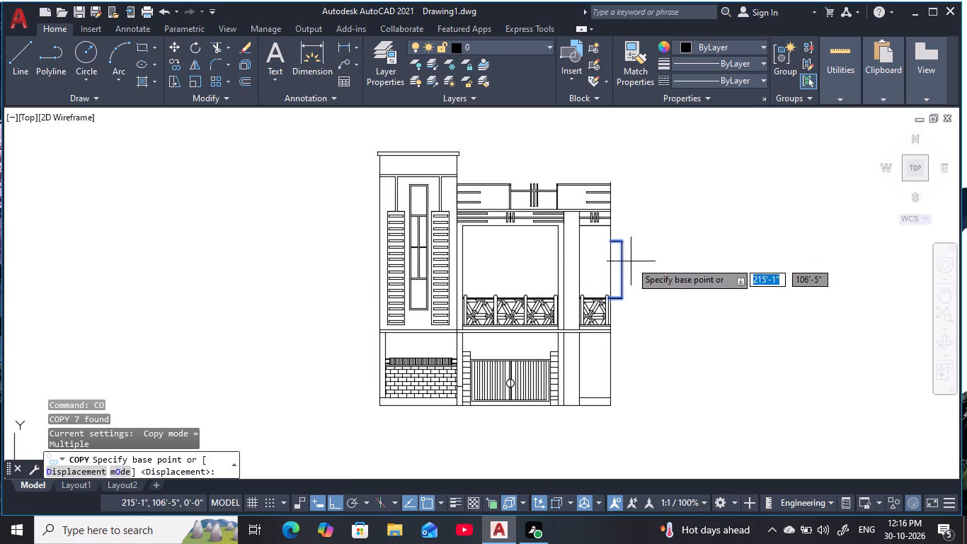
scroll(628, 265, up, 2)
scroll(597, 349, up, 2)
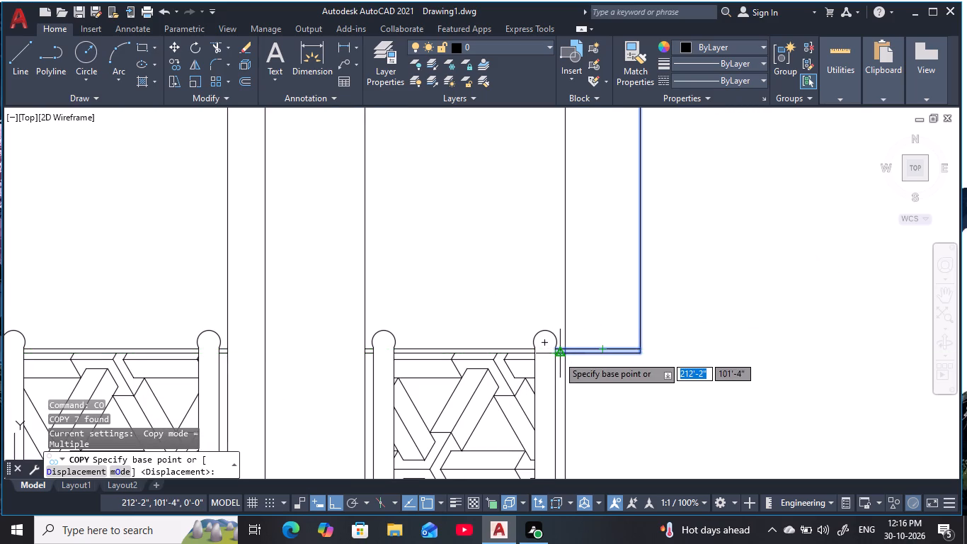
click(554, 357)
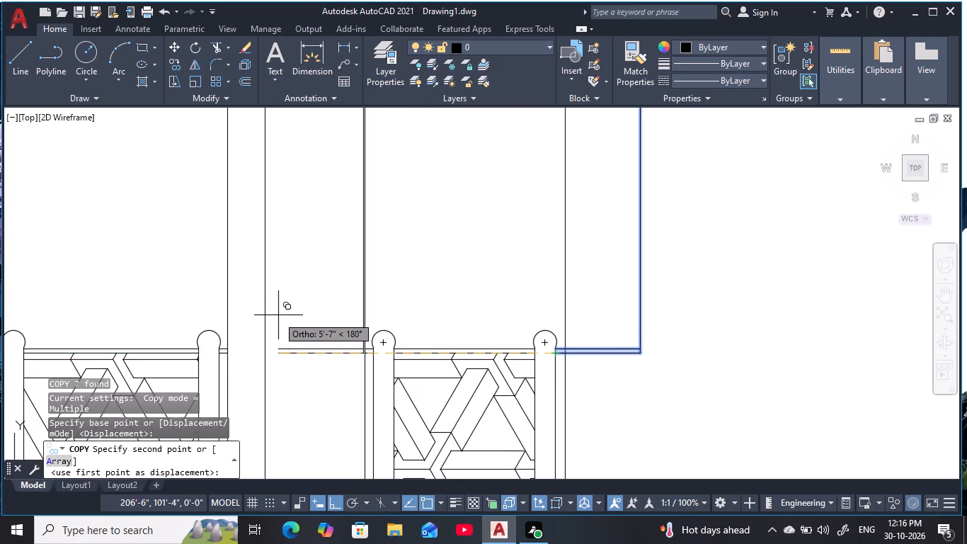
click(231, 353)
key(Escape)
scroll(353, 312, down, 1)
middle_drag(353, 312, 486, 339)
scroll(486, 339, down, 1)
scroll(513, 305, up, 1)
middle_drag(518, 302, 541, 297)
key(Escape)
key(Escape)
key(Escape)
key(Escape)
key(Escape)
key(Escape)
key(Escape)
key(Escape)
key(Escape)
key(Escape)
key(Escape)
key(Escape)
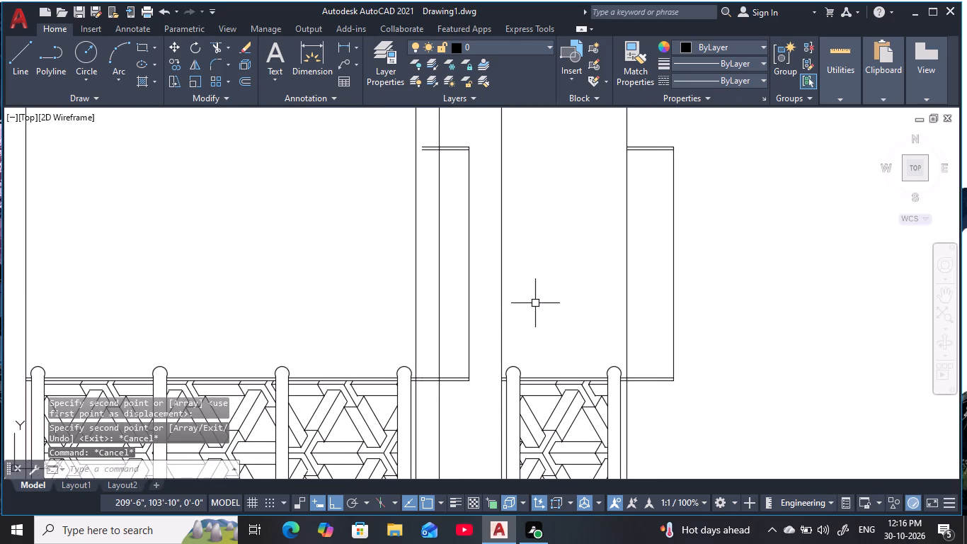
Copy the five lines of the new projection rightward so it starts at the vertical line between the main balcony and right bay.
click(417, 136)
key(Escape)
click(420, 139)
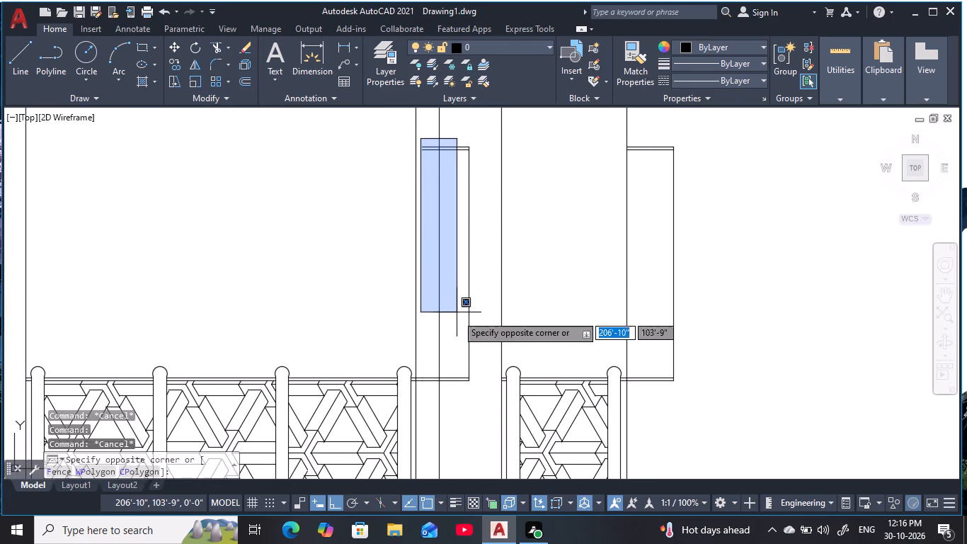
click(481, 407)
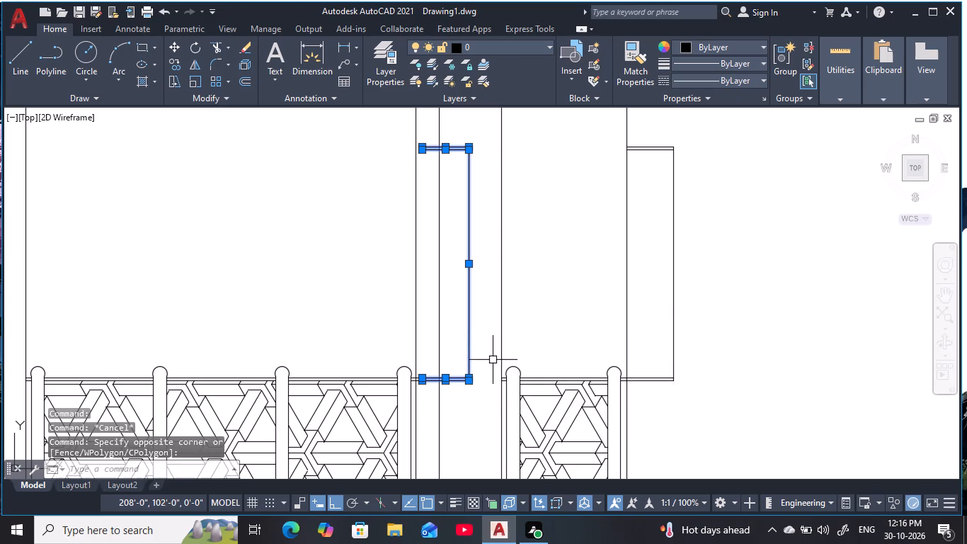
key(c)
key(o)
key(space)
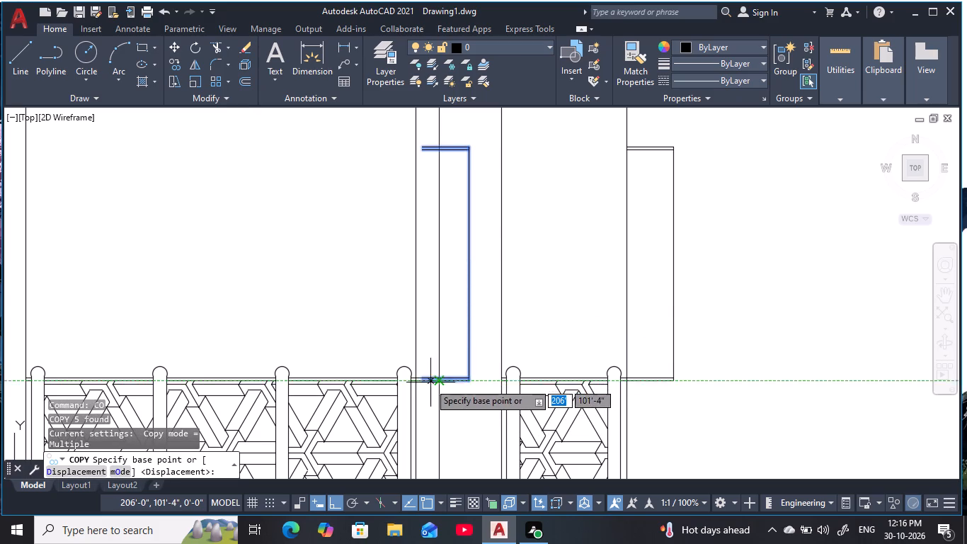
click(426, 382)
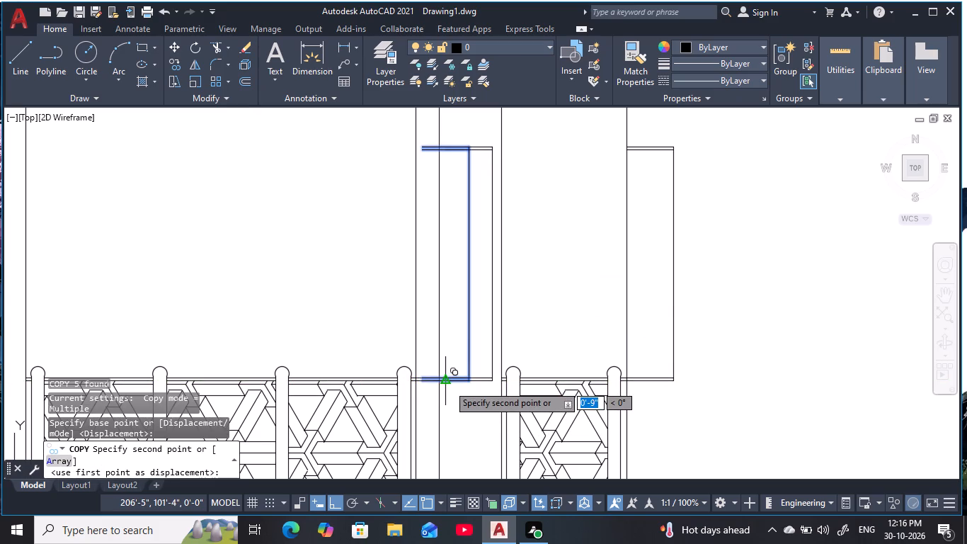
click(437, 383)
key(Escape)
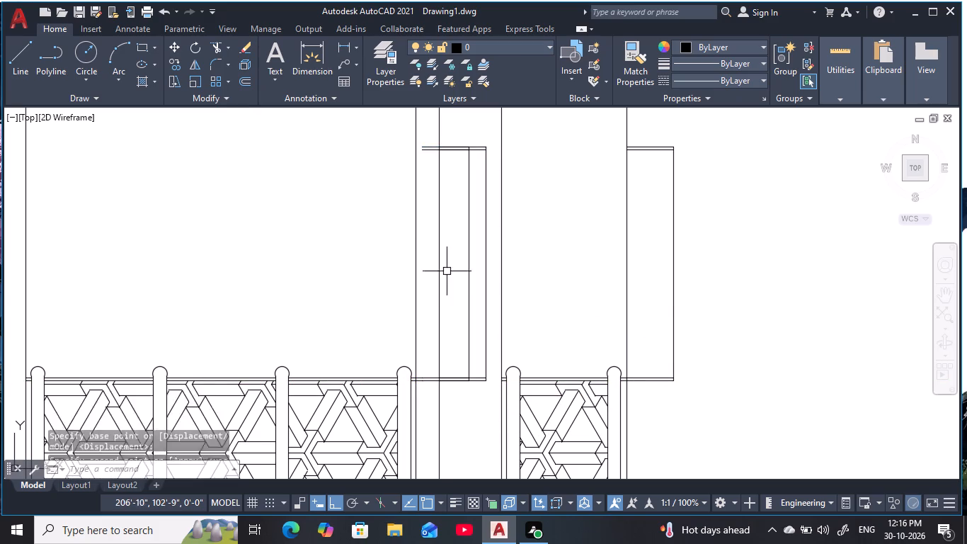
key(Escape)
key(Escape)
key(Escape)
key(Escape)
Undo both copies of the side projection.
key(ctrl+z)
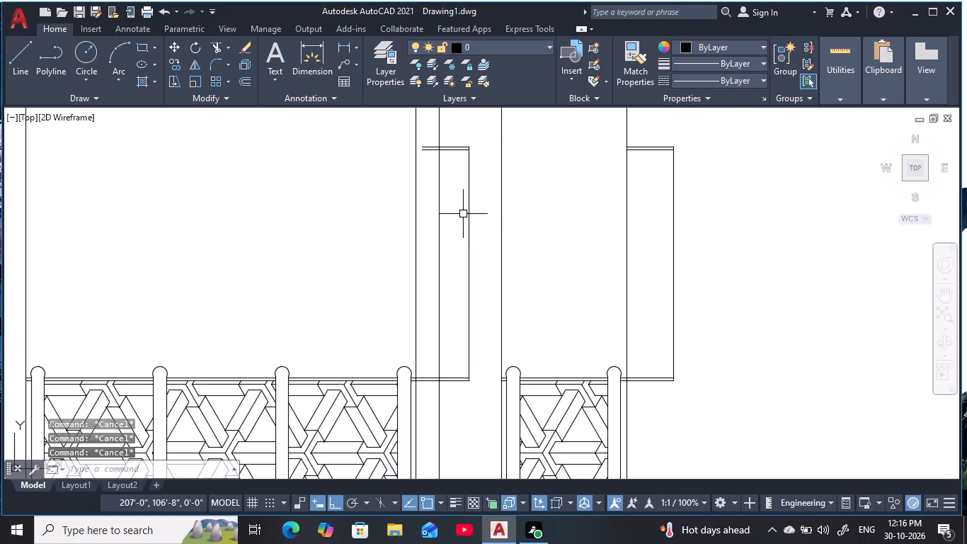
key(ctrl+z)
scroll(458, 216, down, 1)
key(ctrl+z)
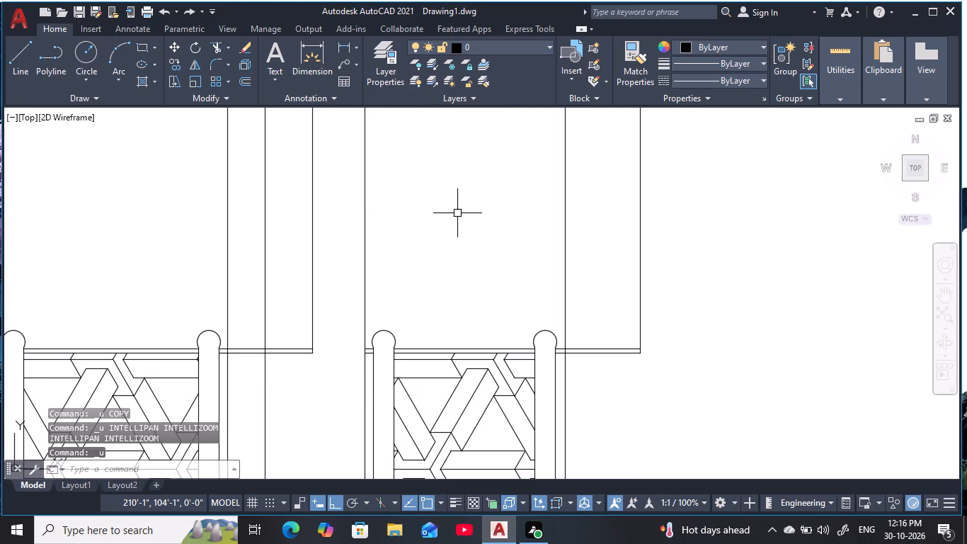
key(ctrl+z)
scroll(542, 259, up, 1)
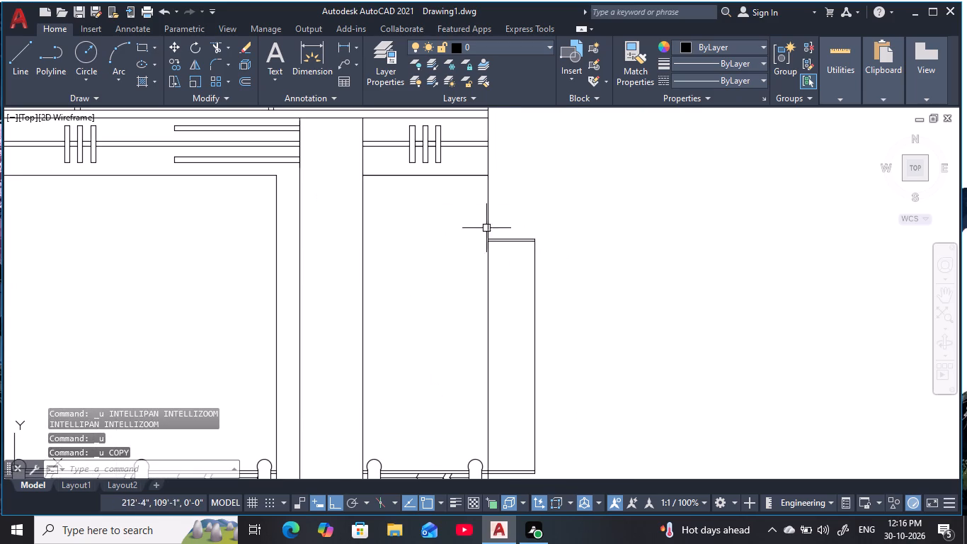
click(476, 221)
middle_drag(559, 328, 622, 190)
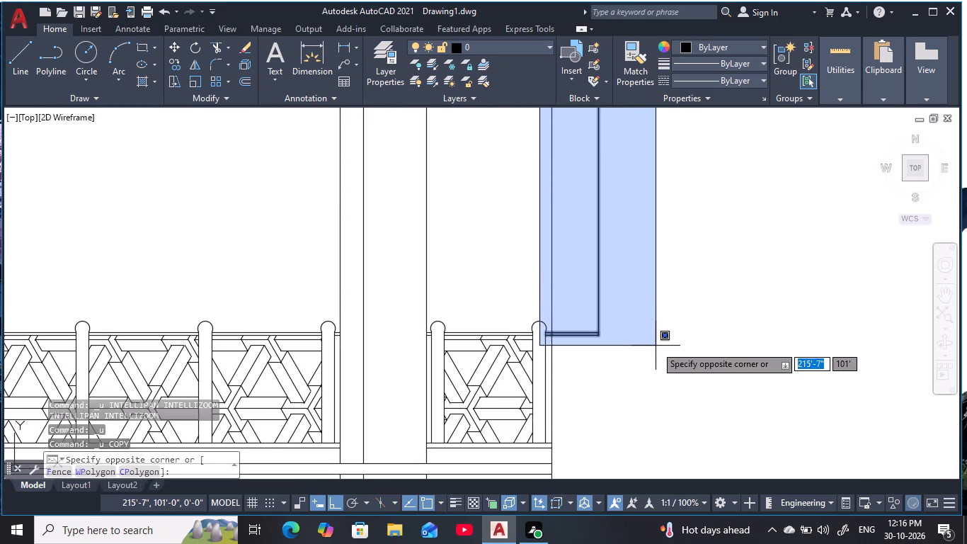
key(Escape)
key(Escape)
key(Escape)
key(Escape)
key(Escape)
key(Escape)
Copy only the side projection's five lines 6'-0" left, from its lower wall corner to the vertical line between main balcony and right bay.
click(589, 336)
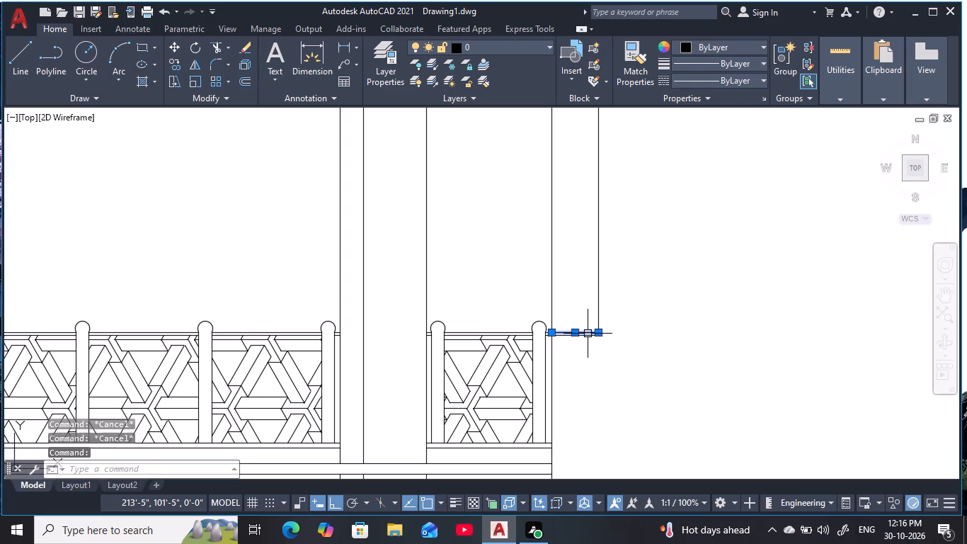
click(586, 341)
scroll(592, 333, up, 3)
click(552, 349)
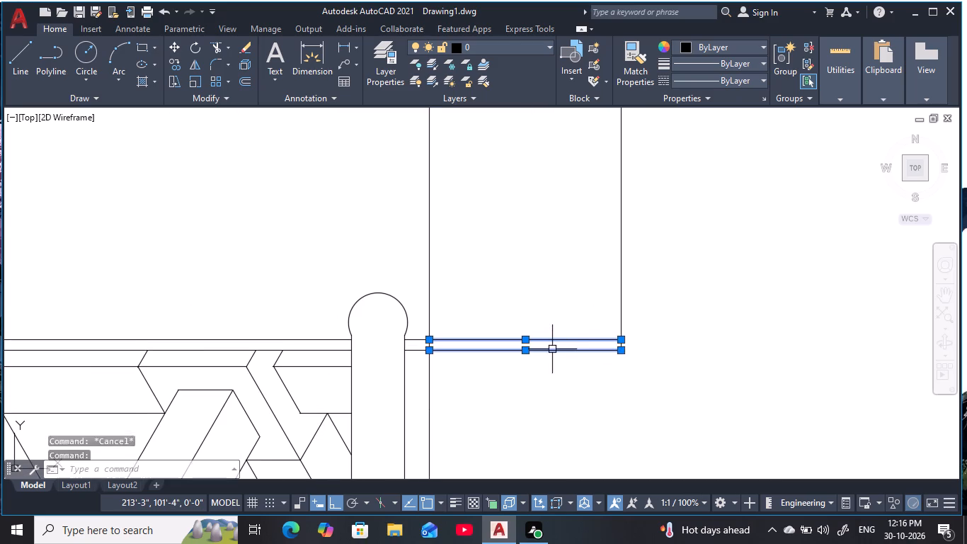
click(668, 289)
click(579, 263)
scroll(569, 201, down, 3)
middle_drag(566, 222, 582, 356)
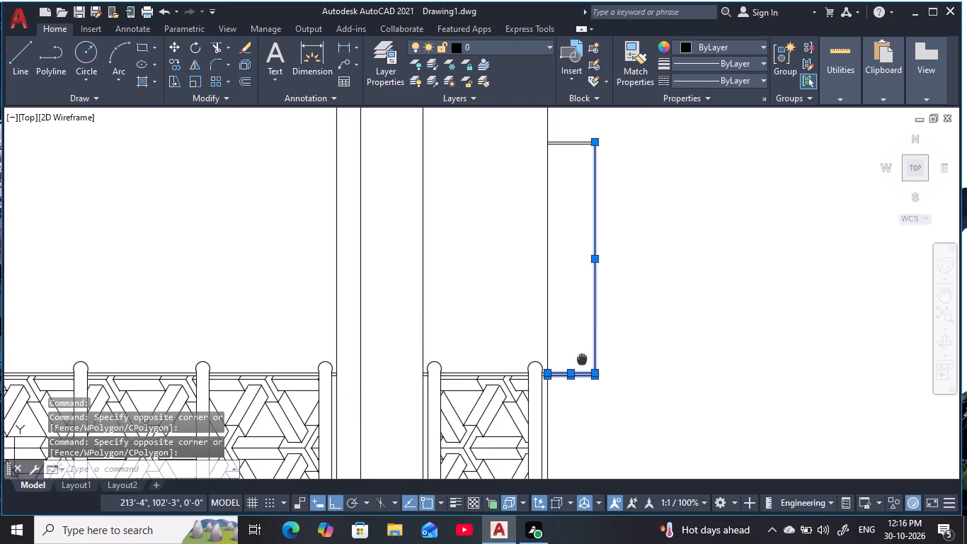
middle_drag(573, 270, 569, 382)
click(576, 274)
click(555, 243)
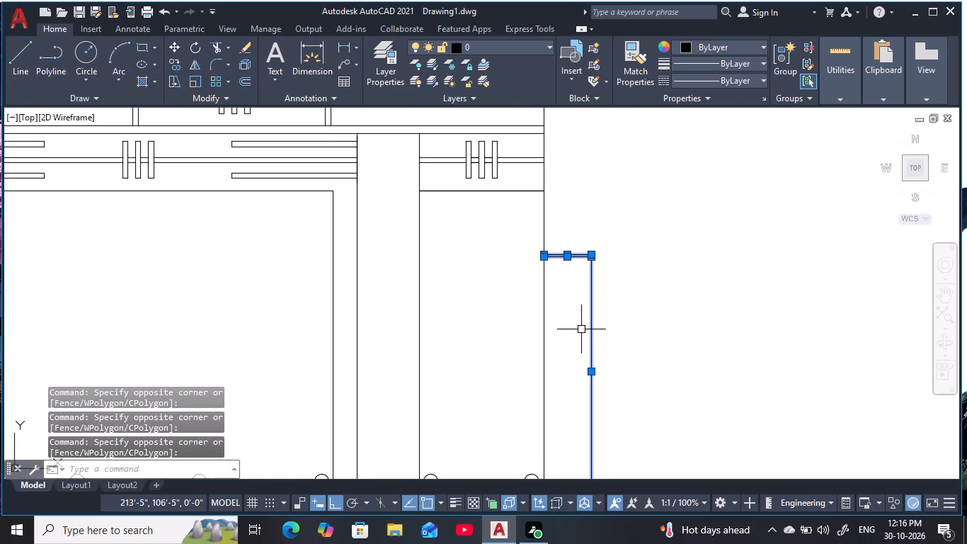
key(c)
key(o)
key(space)
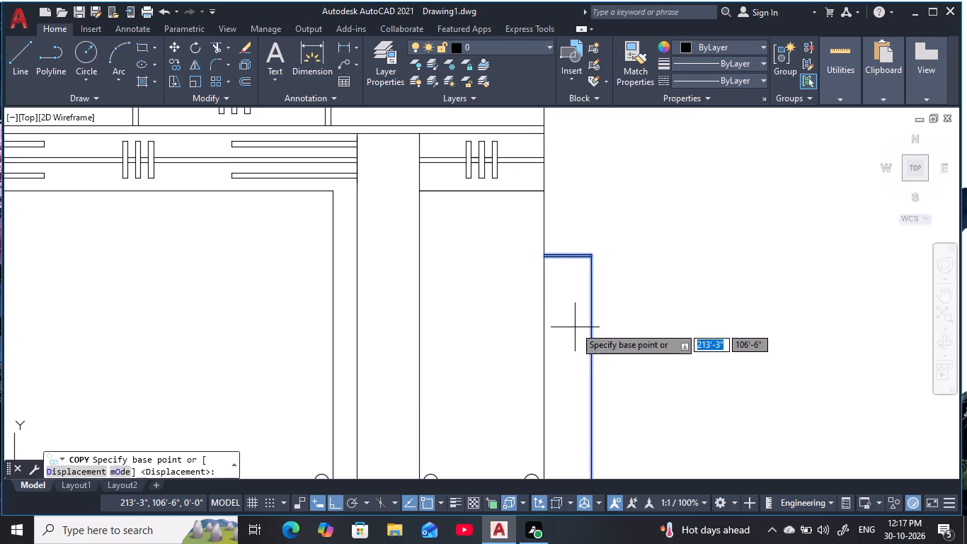
middle_drag(566, 319, 577, 126)
scroll(576, 297, up, 4)
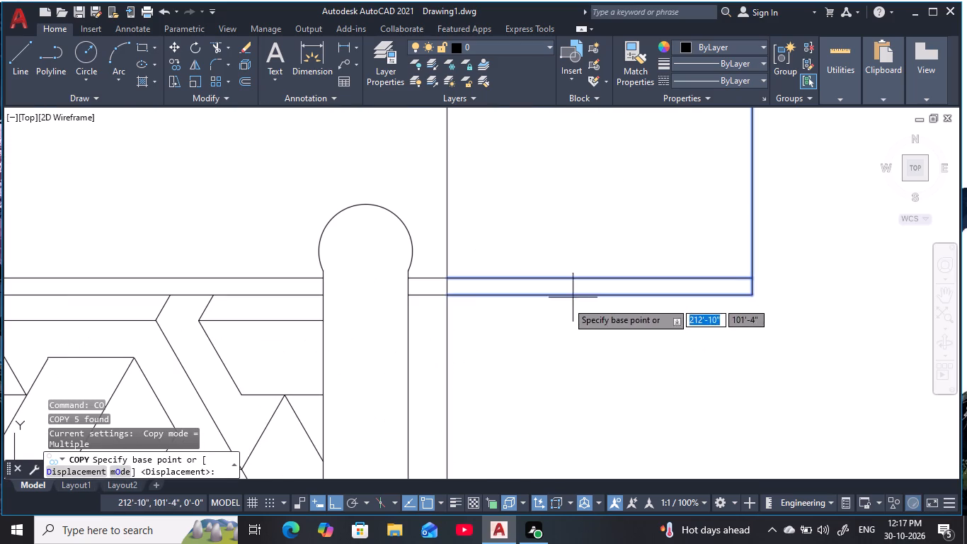
click(447, 296)
scroll(319, 271, down, 4)
middle_drag(297, 270, 309, 276)
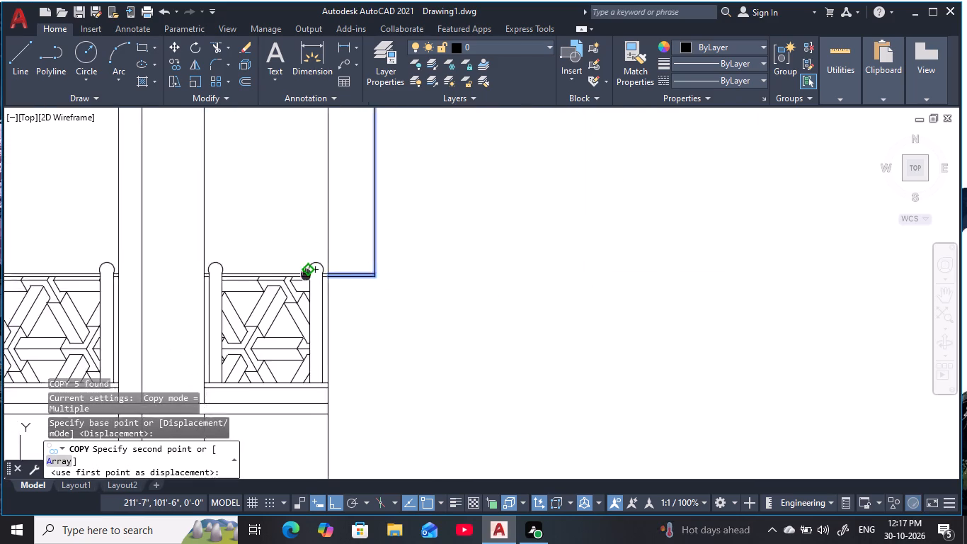
middle_drag(309, 276, 573, 256)
scroll(422, 259, up, 3)
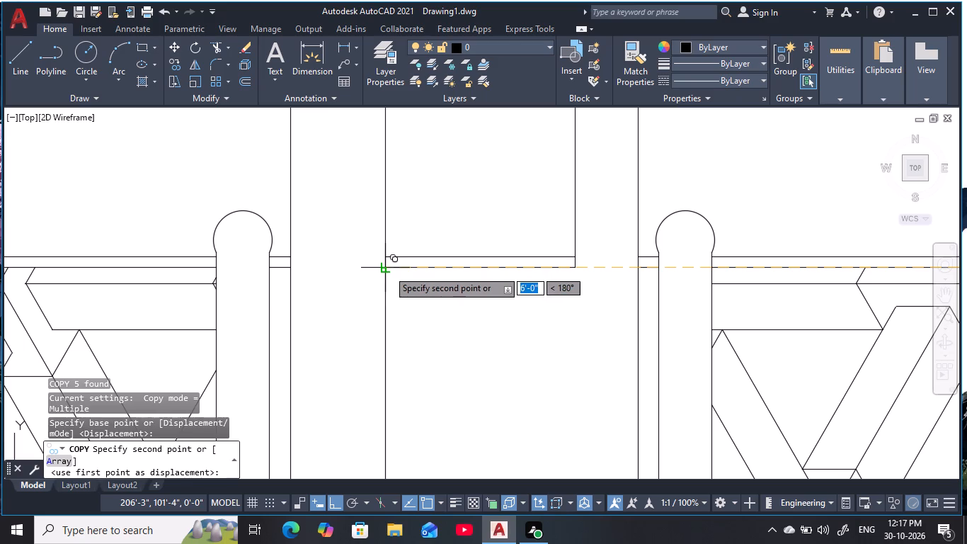
click(388, 270)
key(Escape)
scroll(470, 201, down, 3)
middle_drag(470, 201, 467, 323)
scroll(467, 310, down, 1)
key(Escape)
key(Escape)
scroll(547, 256, down, 1)
middle_drag(547, 256, 546, 255)
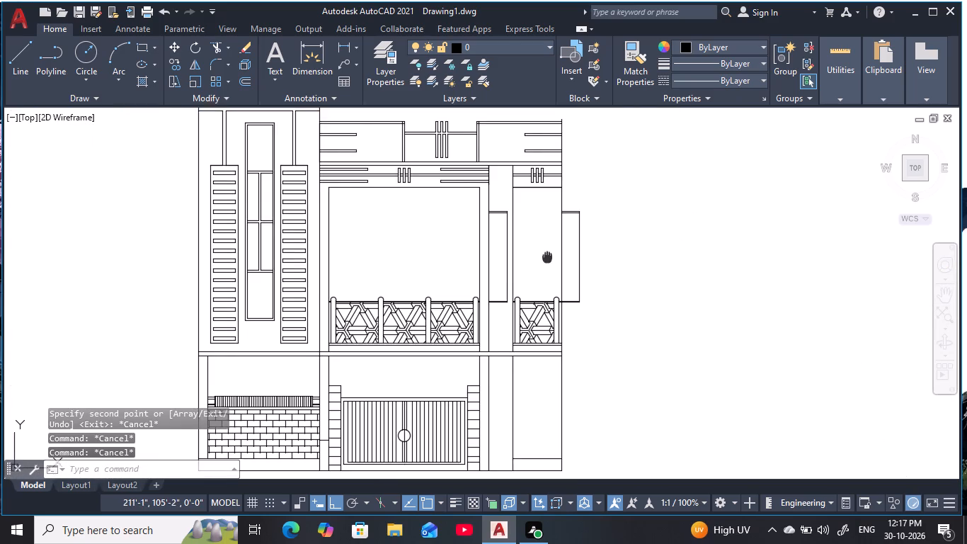
middle_drag(546, 255, 520, 225)
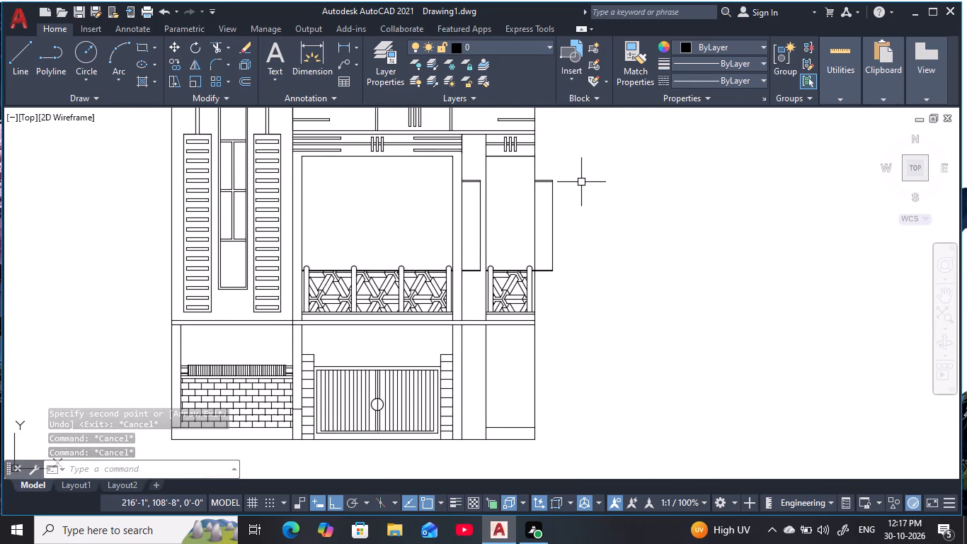
Copy the five-line projection beside the main balcony straight down about 12'-10" to the ground floor, just below the floor slab lines.
scroll(590, 178, up, 2)
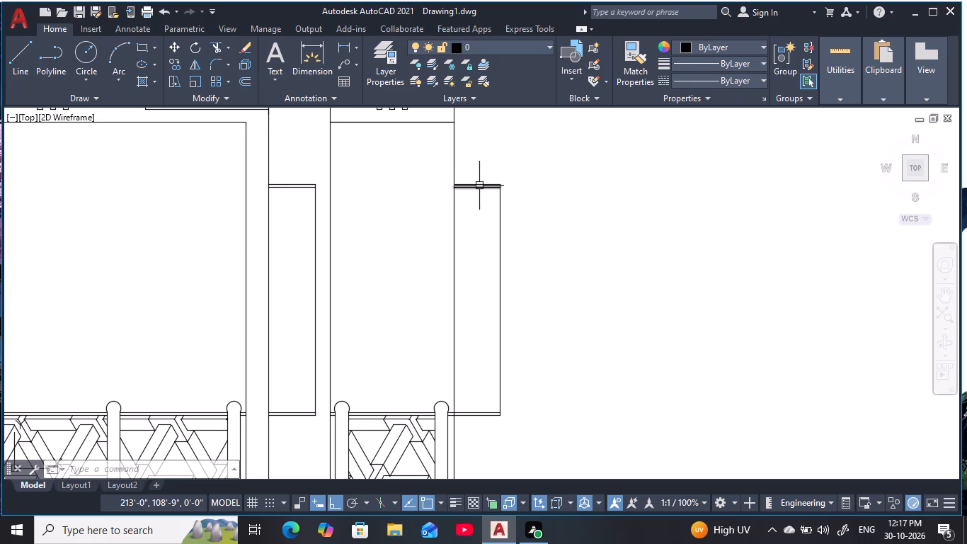
click(509, 436)
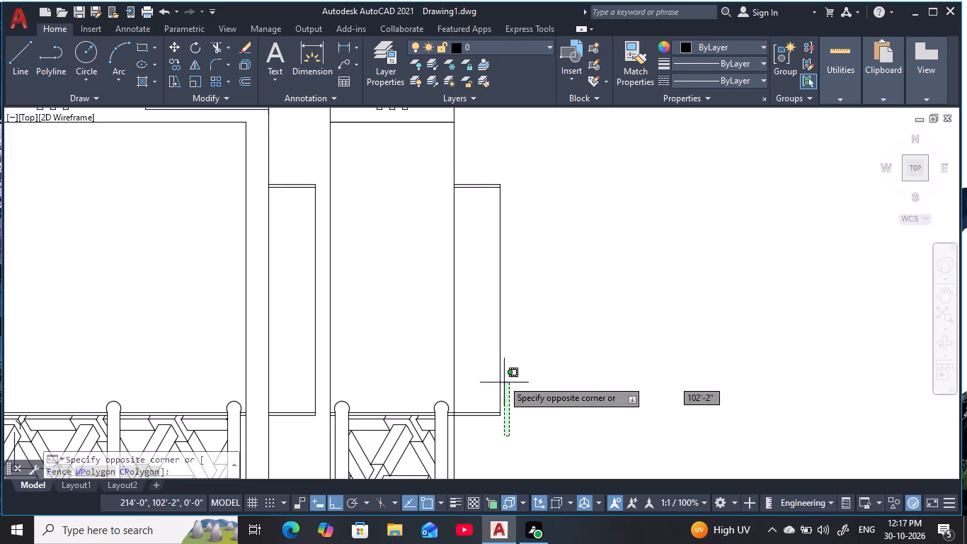
key(Escape)
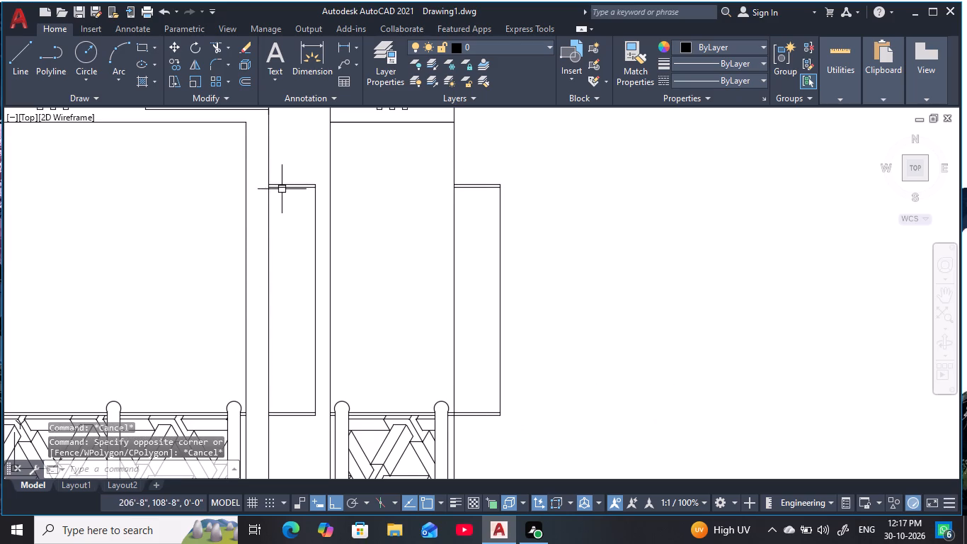
click(251, 172)
middle_drag(338, 358, 389, 313)
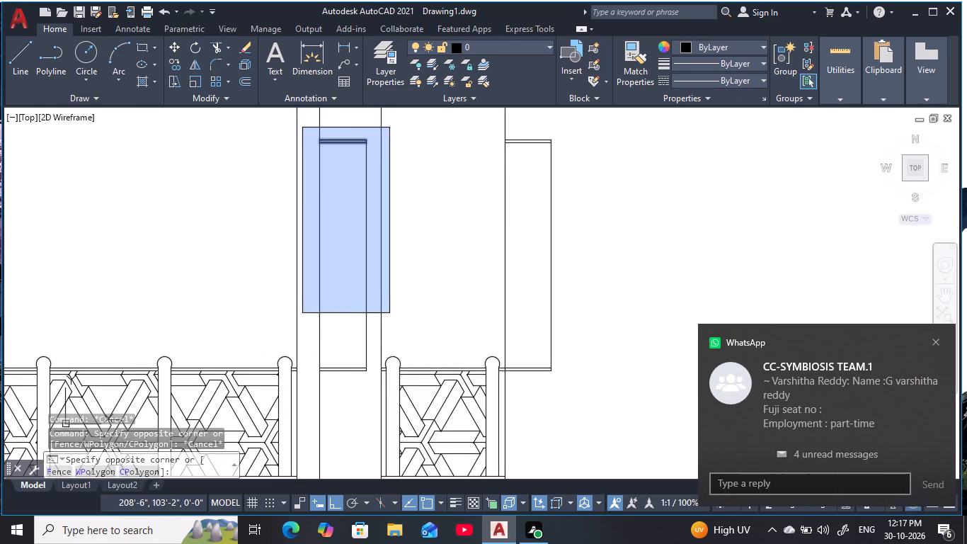
click(376, 401)
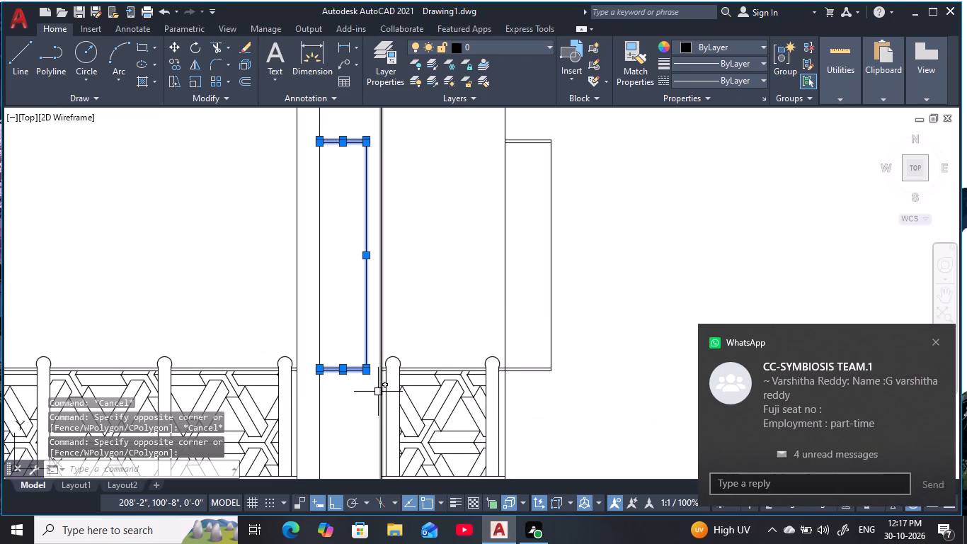
key(c)
key(o)
key(space)
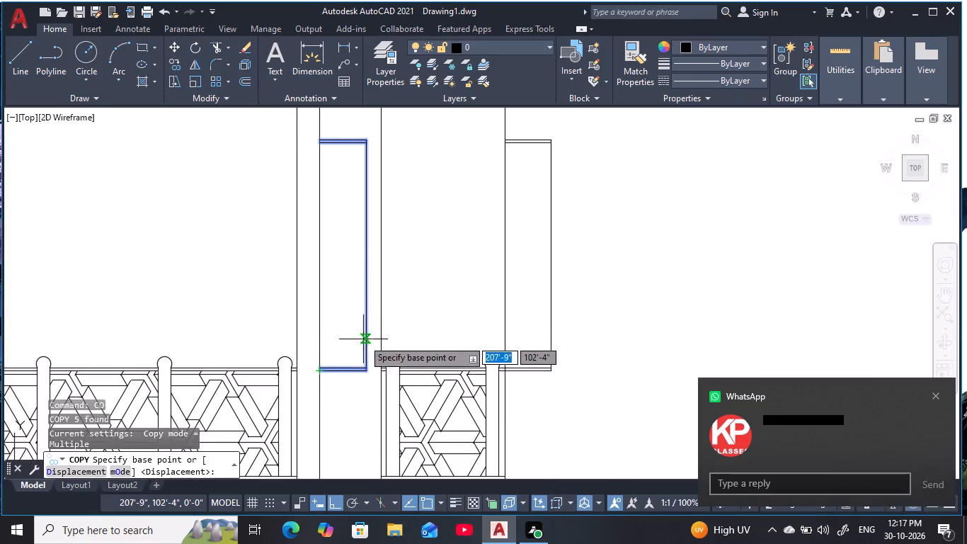
click(317, 137)
middle_drag(345, 268, 393, 57)
scroll(379, 179, down, 2)
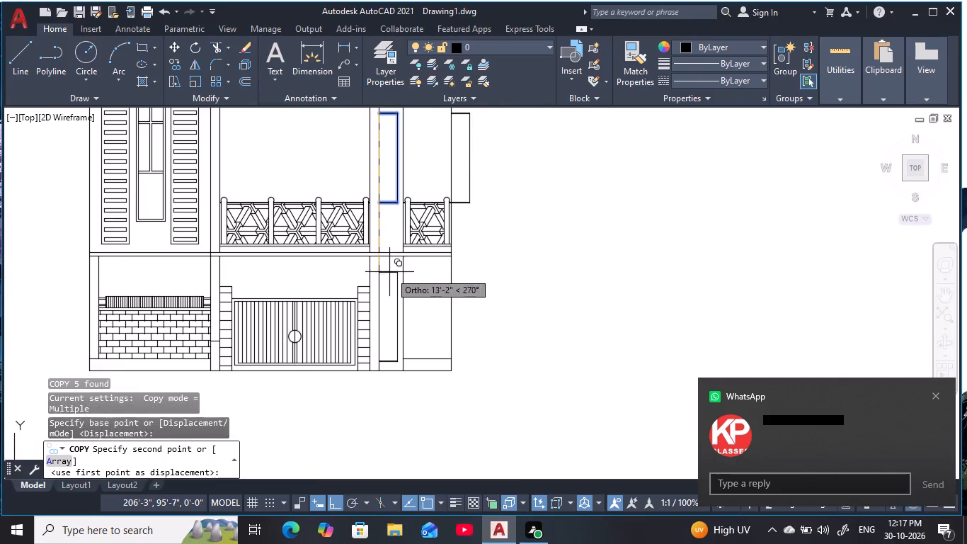
scroll(386, 290, up, 2)
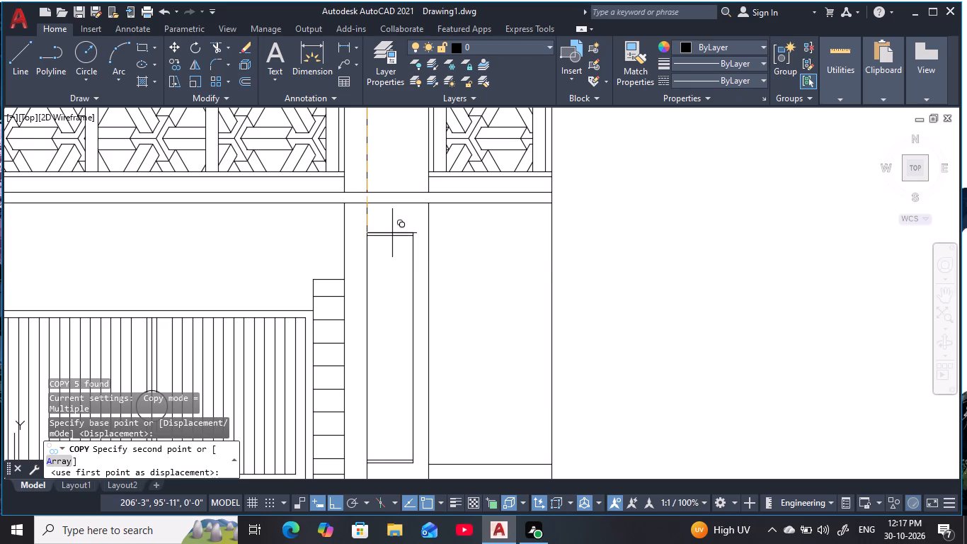
click(392, 233)
key(Escape)
key(Escape)
key(Escape)
key(Escape)
key(Escape)
key(Escape)
key(Escape)
key(Escape)
key(Escape)
key(Escape)
key(Escape)
key(Escape)
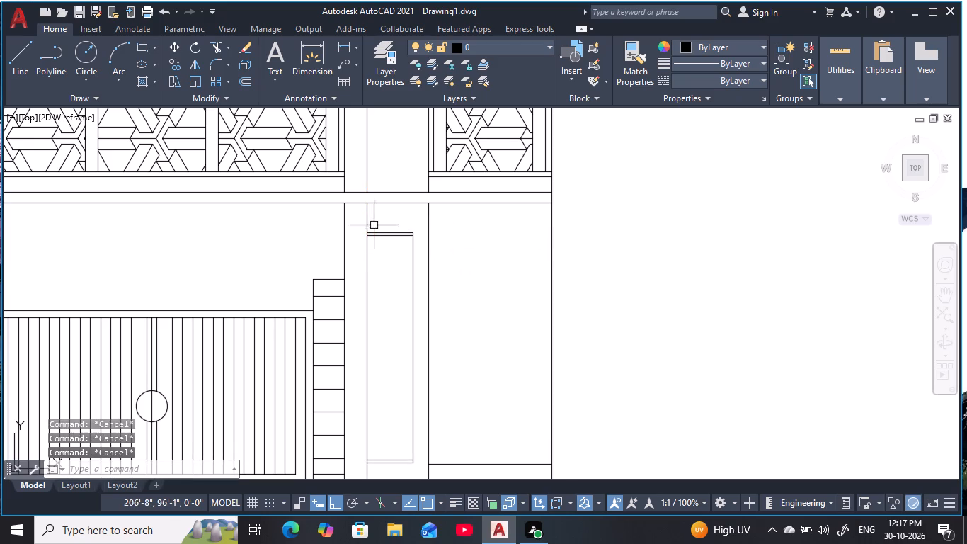
Copy the ground-floor projection 6'-0" right, from its upper wall corner to the right bay's outer wall line.
click(358, 225)
click(424, 473)
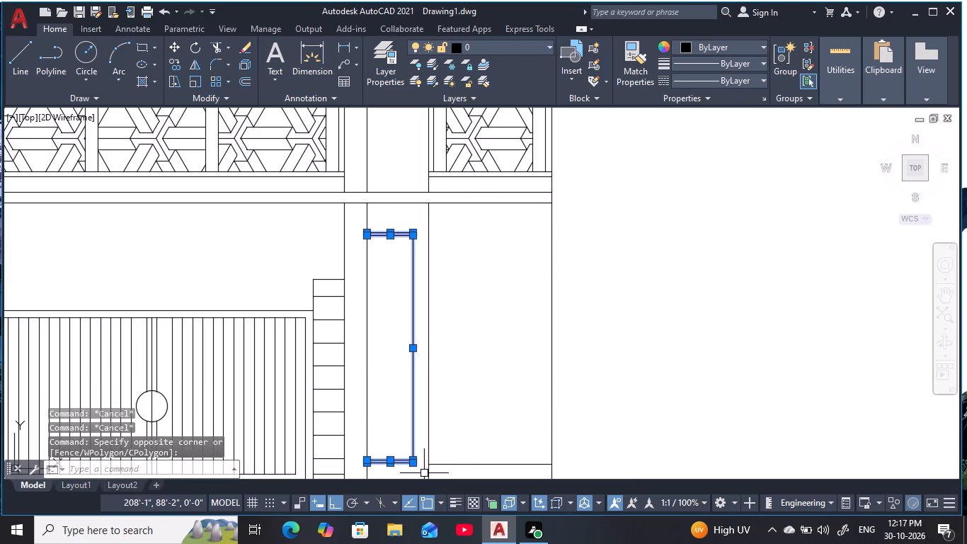
key(c)
key(o)
key(space)
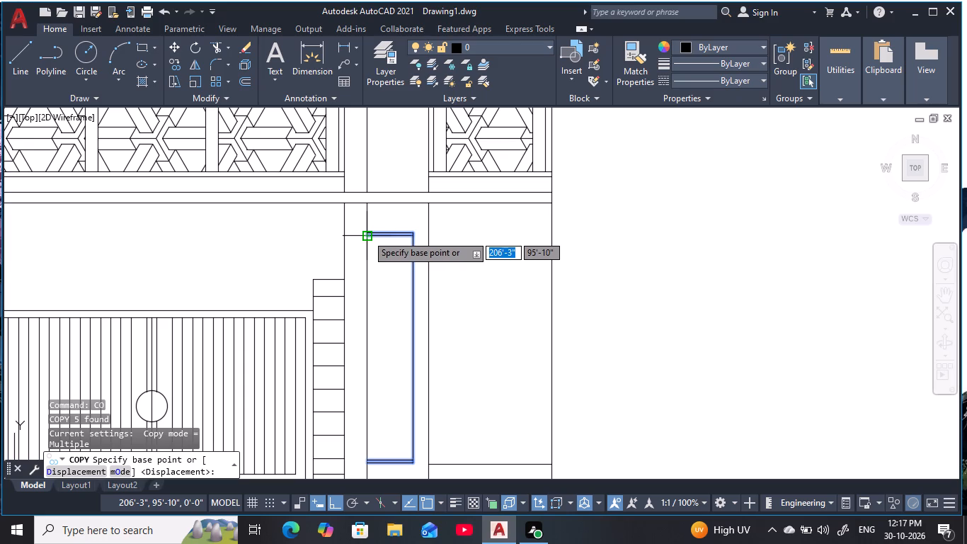
scroll(368, 234, up, 2)
click(365, 229)
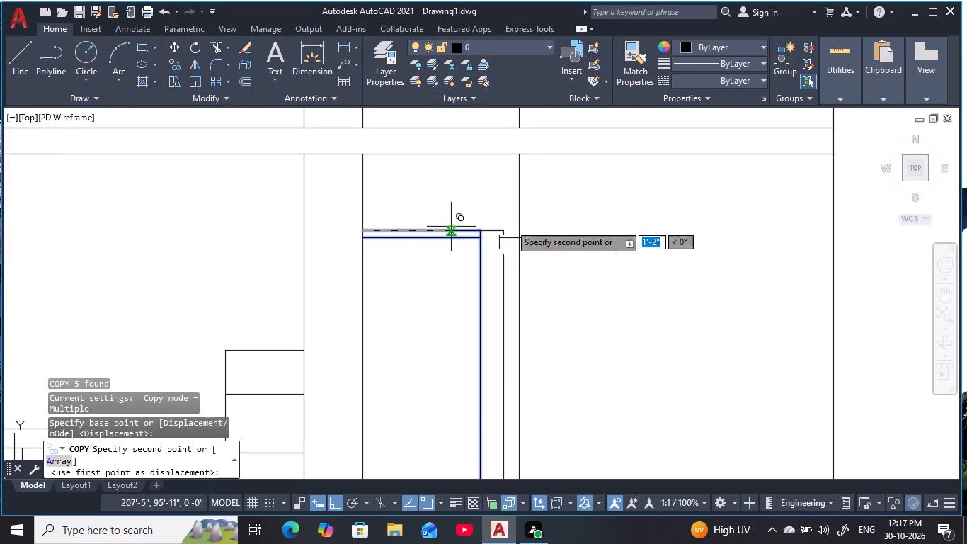
click(836, 231)
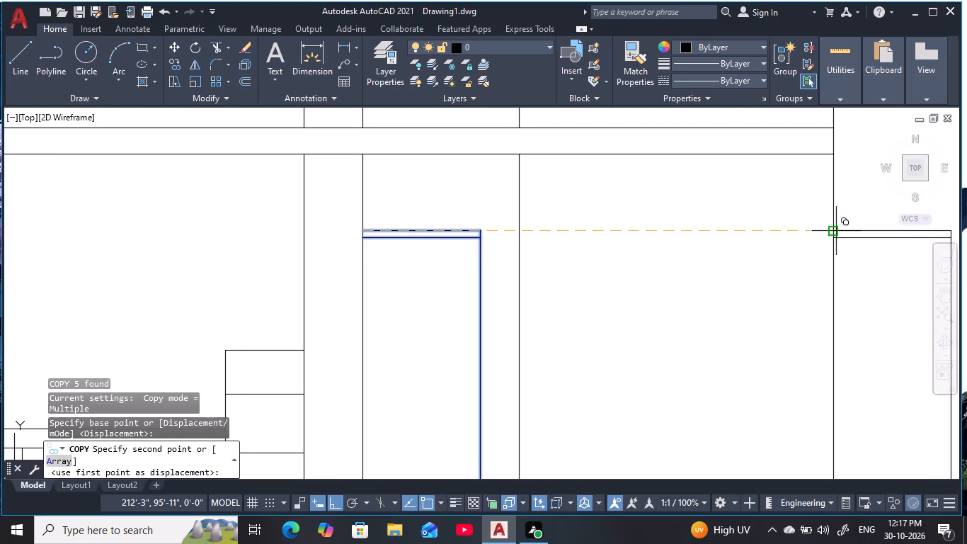
key(Escape)
scroll(761, 274, down, 1)
scroll(761, 274, up, 1)
scroll(761, 274, down, 4)
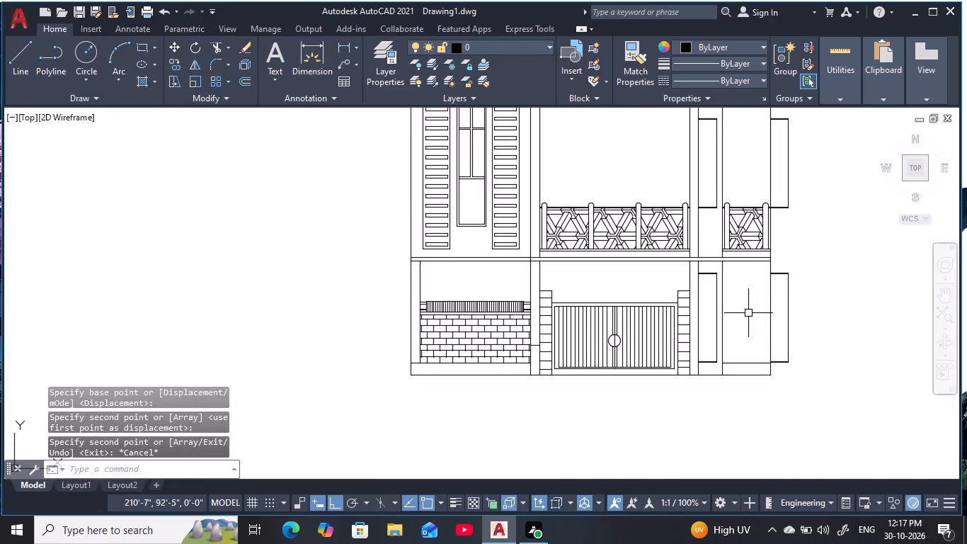
middle_drag(753, 317, 769, 339)
scroll(777, 327, down, 1)
middle_drag(777, 322, 774, 358)
key(Escape)
key(Escape)
key(Escape)
key(Escape)
key(Escape)
key(Escape)
key(Escape)
key(Escape)
key(Escape)
key(Escape)
key(Escape)
key(Escape)
key(Escape)
key(Escape)
key(Escape)
key(Escape)
key(Escape)
key(Escape)
key(Escape)
key(Escape)
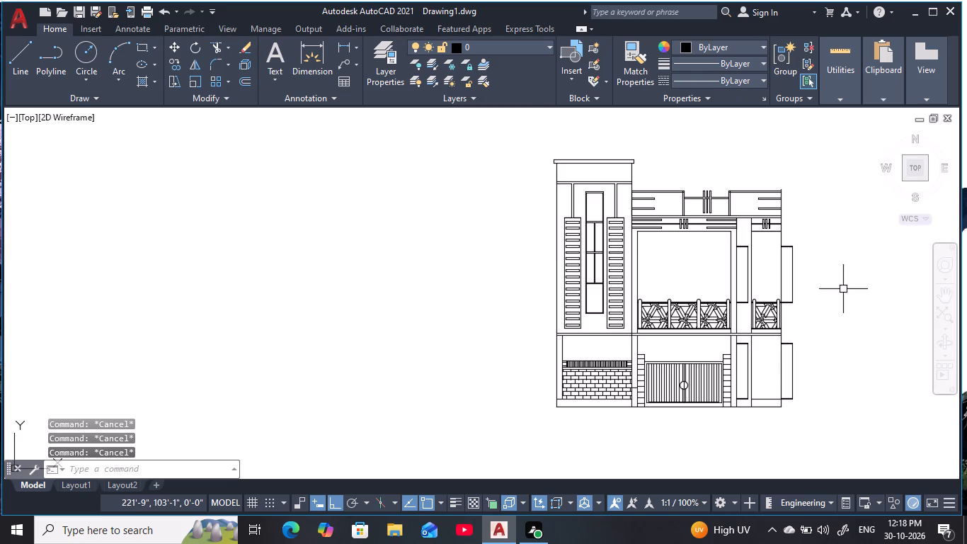
Copy the upper projection beside the main balcony about 25'-11" left, placing it just outside the tower's left wall.
scroll(798, 268, up, 2)
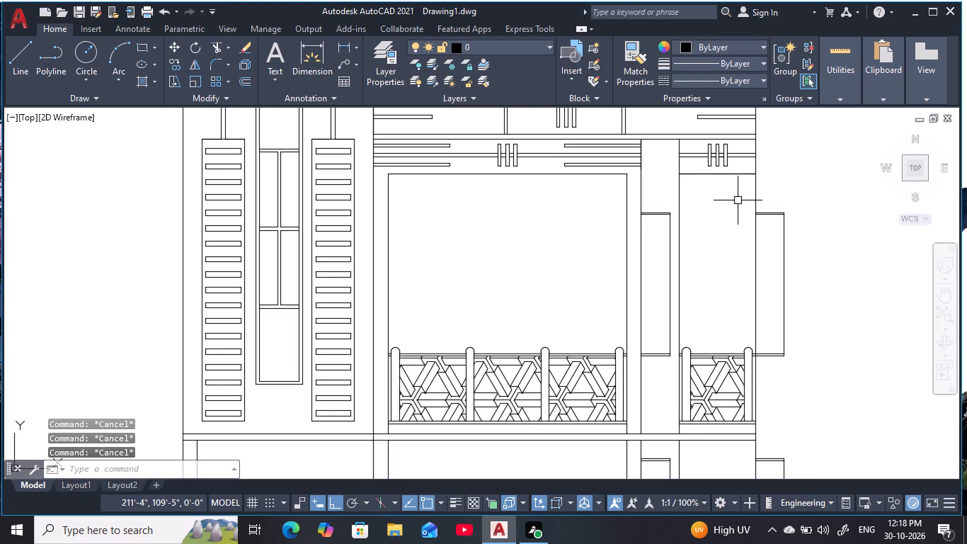
click(634, 210)
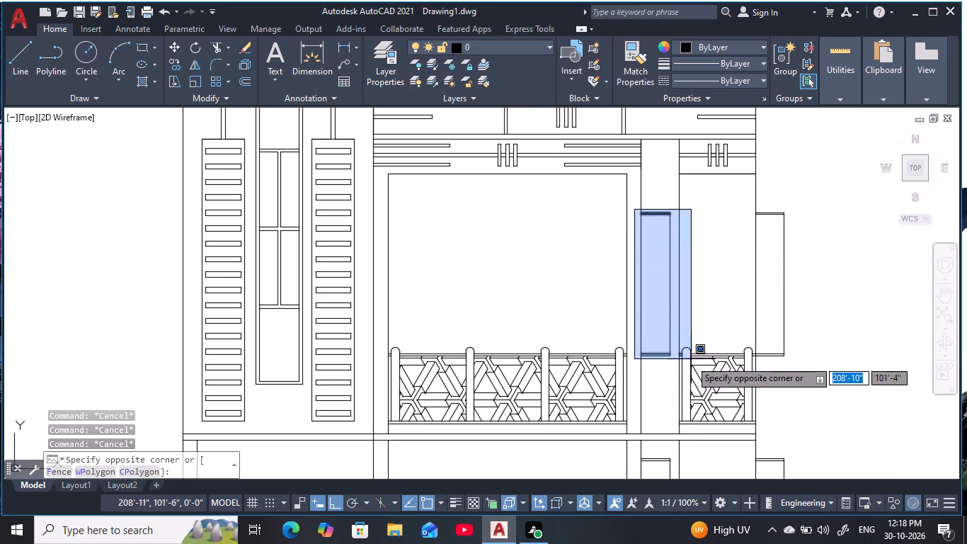
click(677, 375)
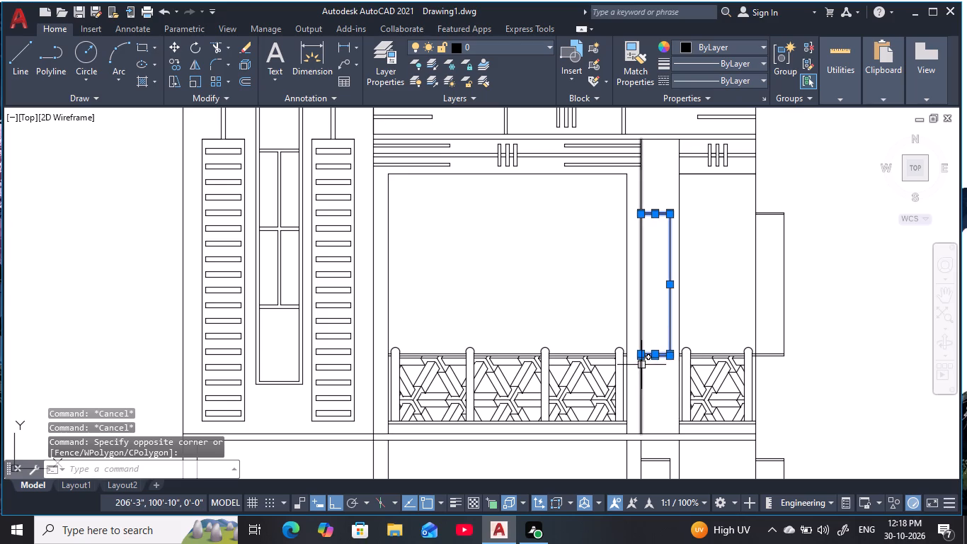
key(c)
key(o)
key(space)
key(F2)
drag(637, 346, 630, 353)
key(1)
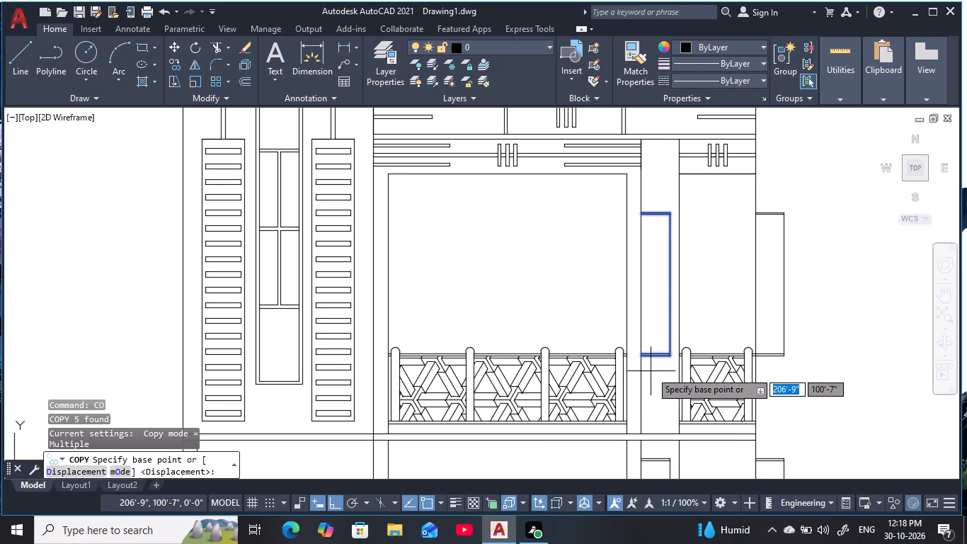
scroll(647, 361, up, 2)
click(638, 353)
scroll(229, 278, down, 2)
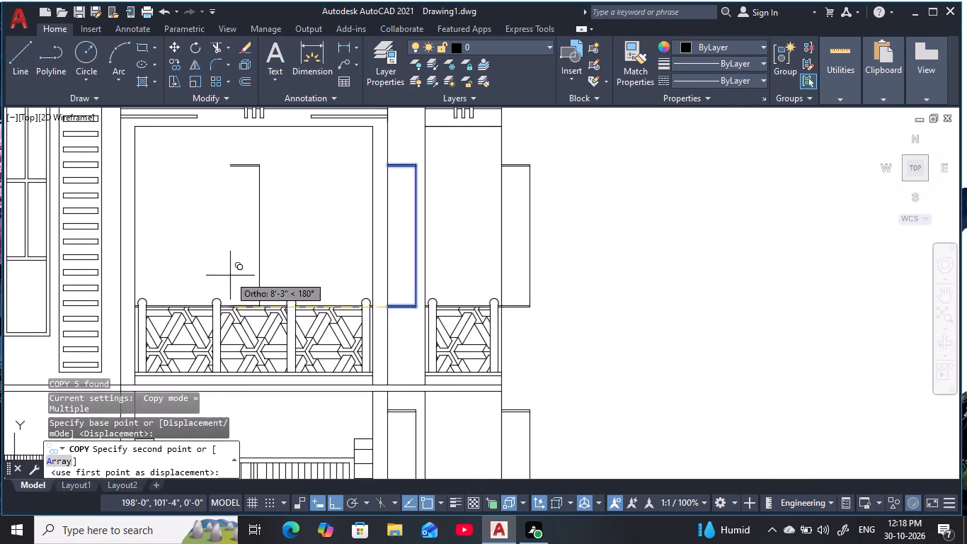
middle_drag(233, 275, 520, 263)
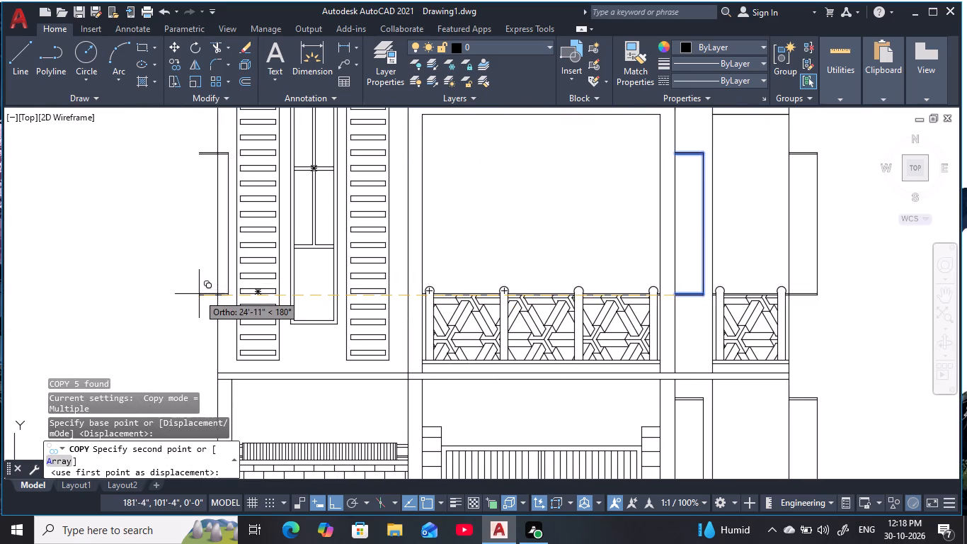
click(181, 295)
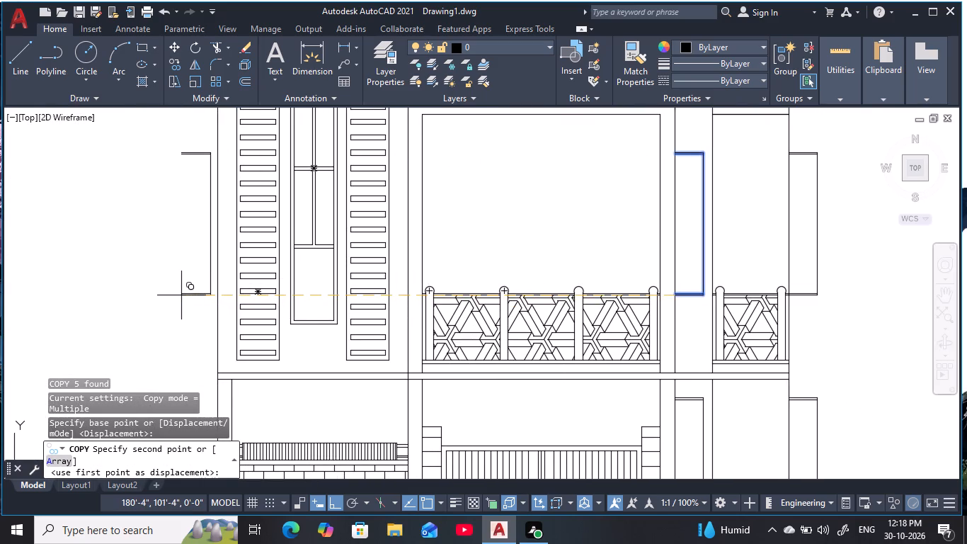
key(Escape)
key(Escape)
key(Escape)
key(Escape)
key(Escape)
key(Escape)
key(Escape)
key(Escape)
key(Escape)
key(Escape)
key(Escape)
key(Escape)
key(Escape)
Draw a 5" horizontal line from the copied projection's lower right corner to the tower's left wall line.
scroll(214, 303, up, 2)
middle_drag(214, 302, 234, 298)
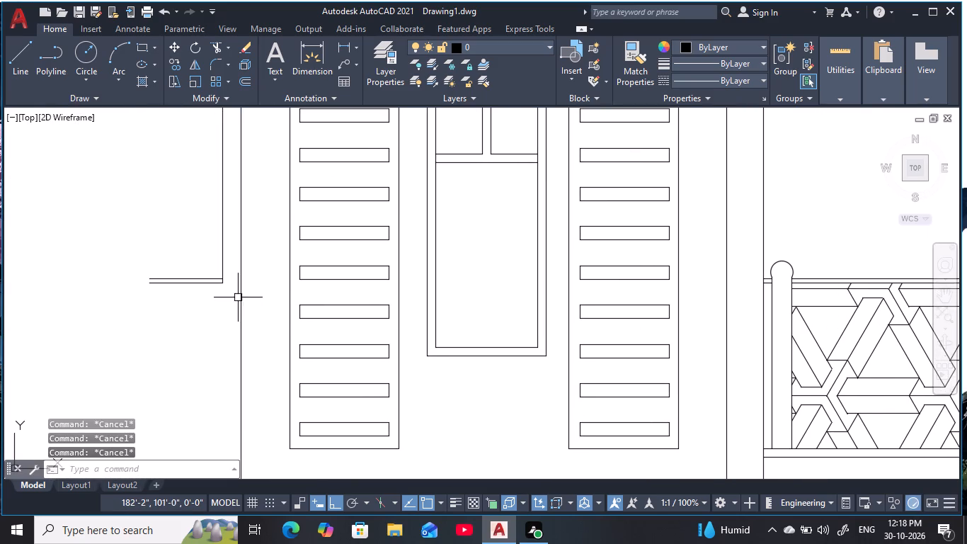
text(l)
key(space)
scroll(241, 283, up, 3)
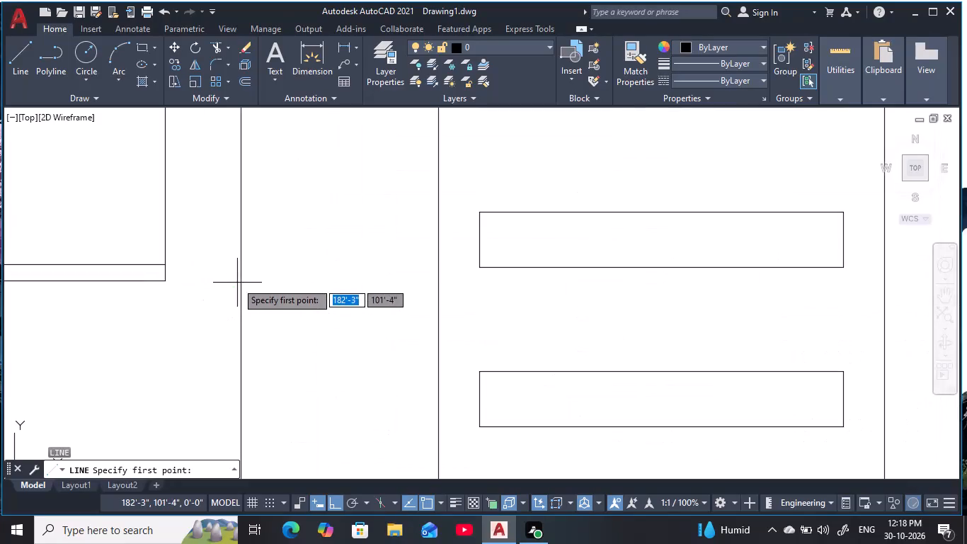
click(163, 283)
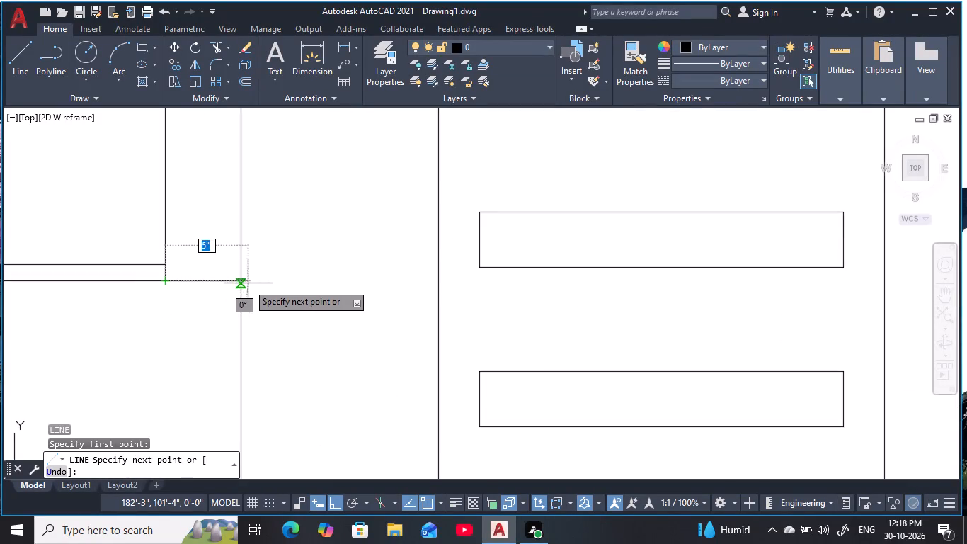
click(242, 284)
key(Escape)
scroll(205, 258, down, 2)
middle_drag(205, 256, 405, 390)
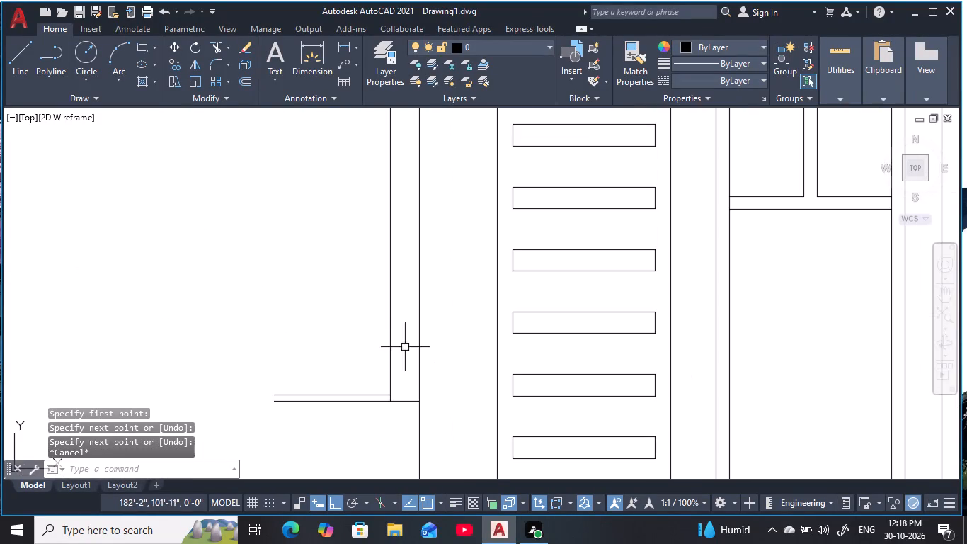
key(Escape)
key(Escape)
key(Escape)
Move the copied projection's five lines about 10' left into the empty space, leaving the short connecting line at the tower wall.
scroll(377, 348, down, 3)
middle_drag(377, 347, 418, 366)
drag(376, 205, 382, 215)
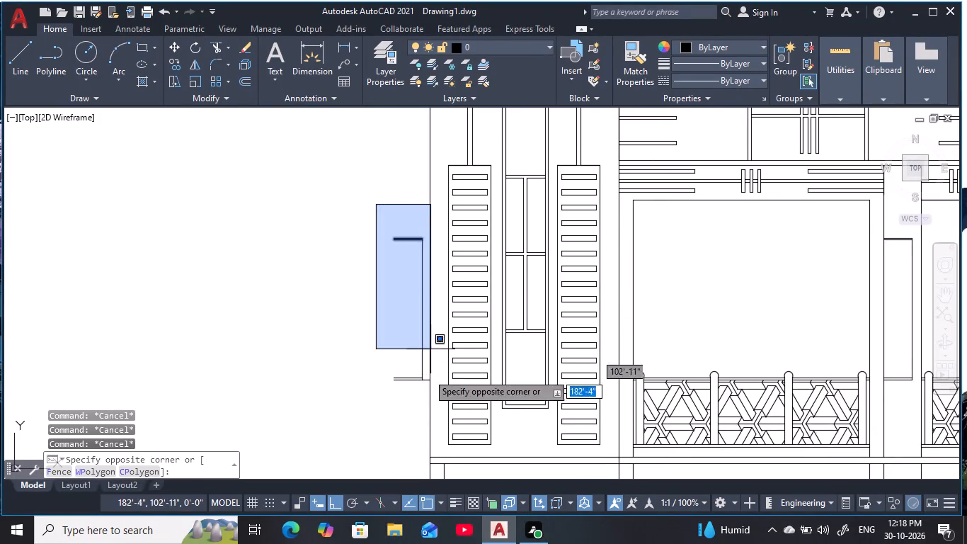
click(427, 423)
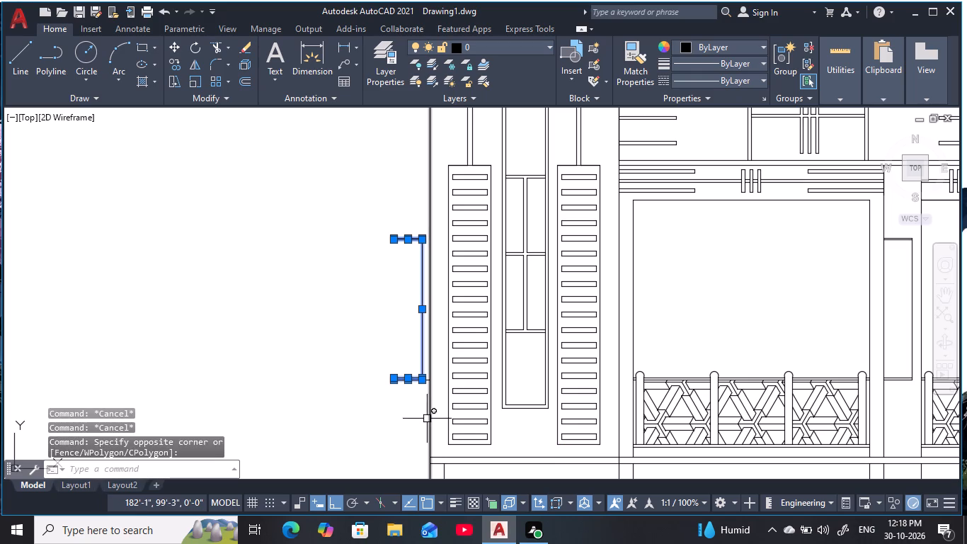
key(m)
key(space)
click(394, 380)
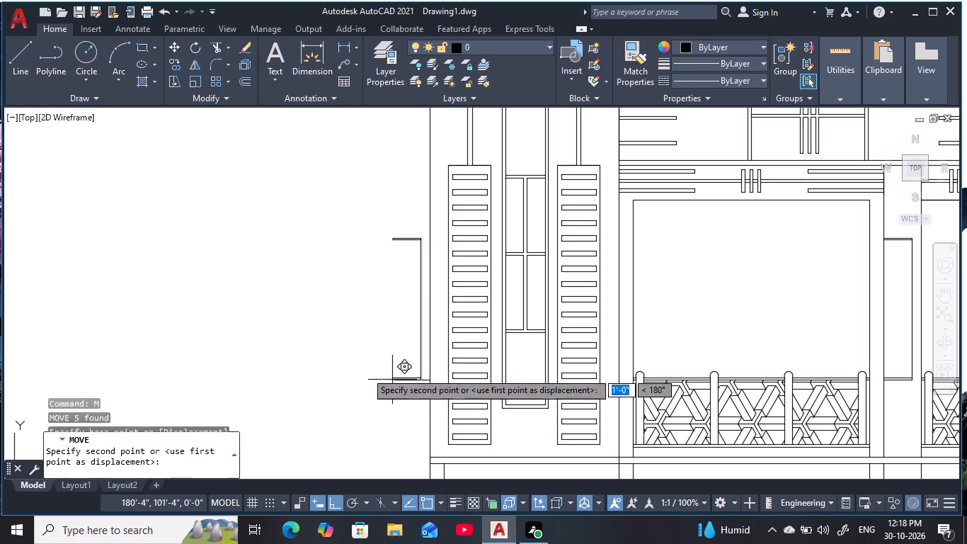
click(207, 346)
key(Escape)
key(Escape)
key(Escape)
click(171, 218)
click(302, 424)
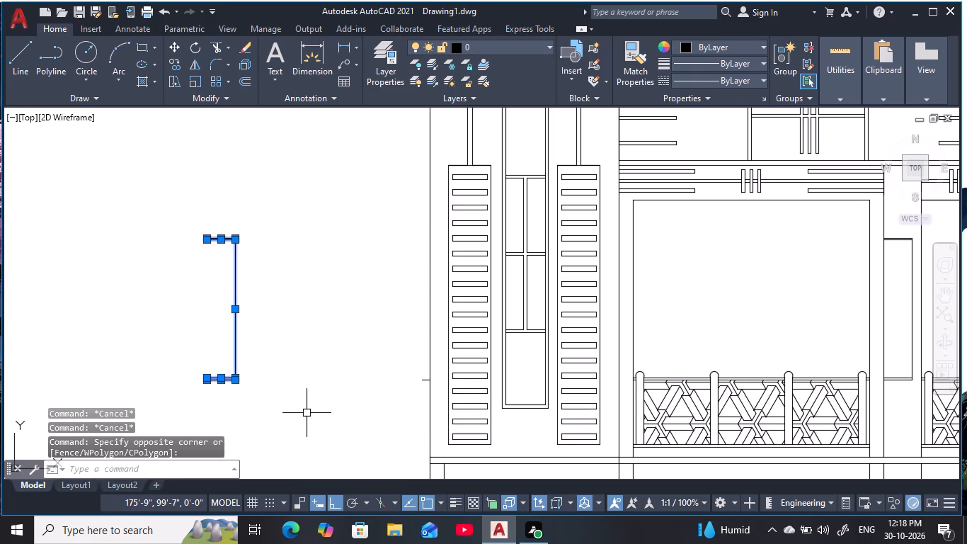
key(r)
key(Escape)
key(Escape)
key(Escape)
Mirror the moved projection about its own vertical line, keeping the source objects.
click(303, 410)
click(161, 224)
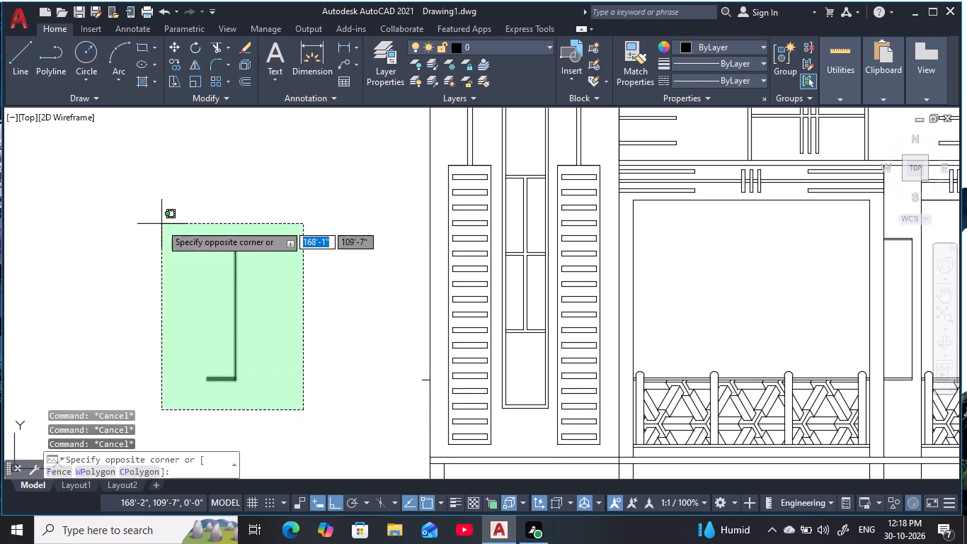
text(mi)
key(space)
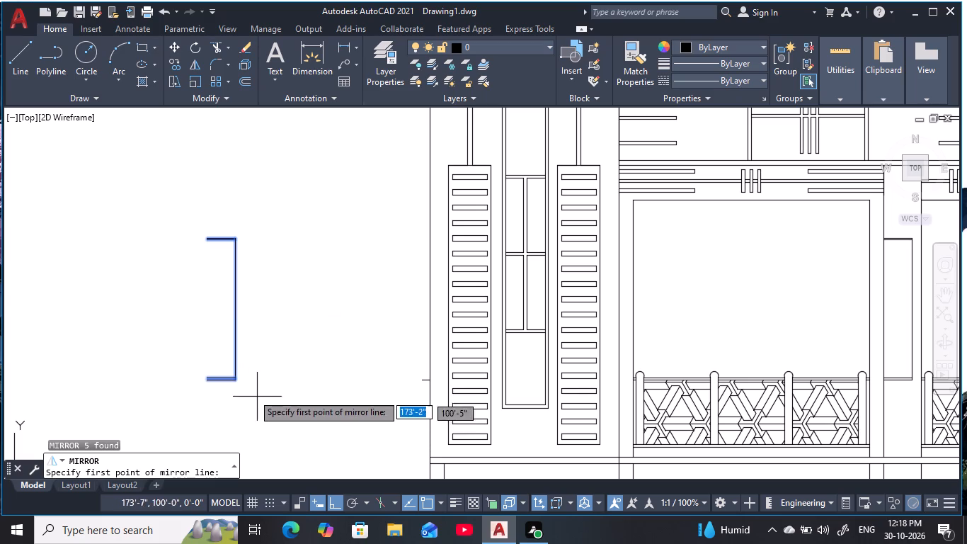
click(236, 382)
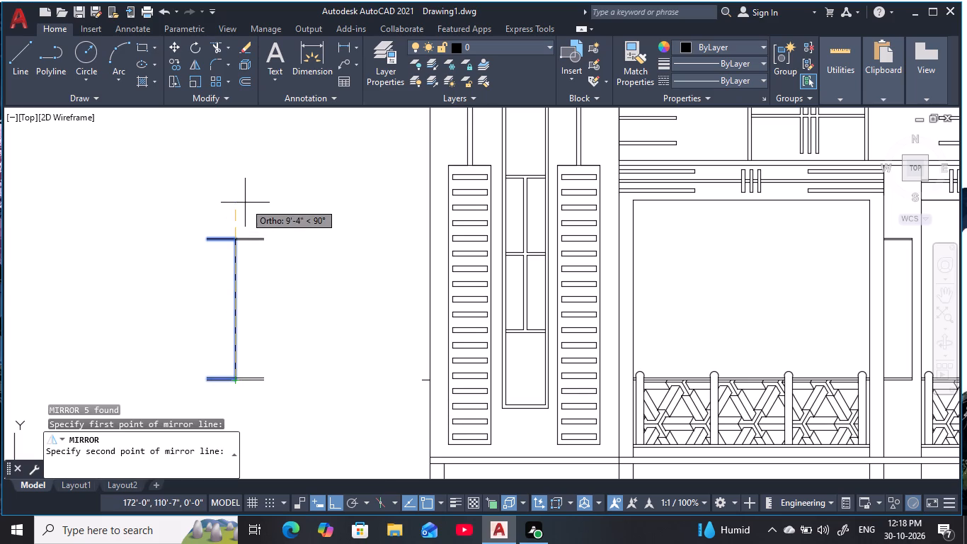
click(245, 202)
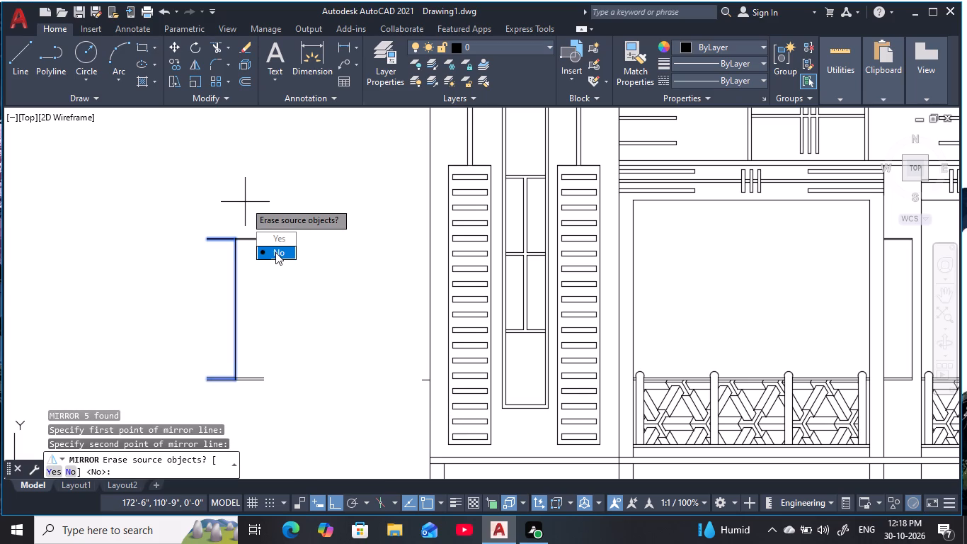
drag(275, 252, 245, 202)
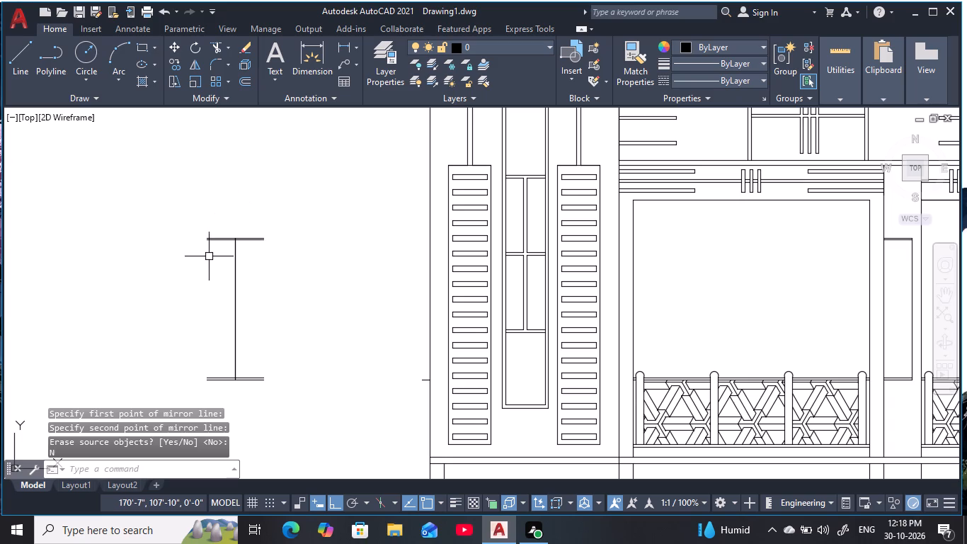
Undo the last mirror and mirror the five-line projection about its own vertical line again, erasing the source objects.
key(ctrl+z)
click(311, 422)
click(183, 205)
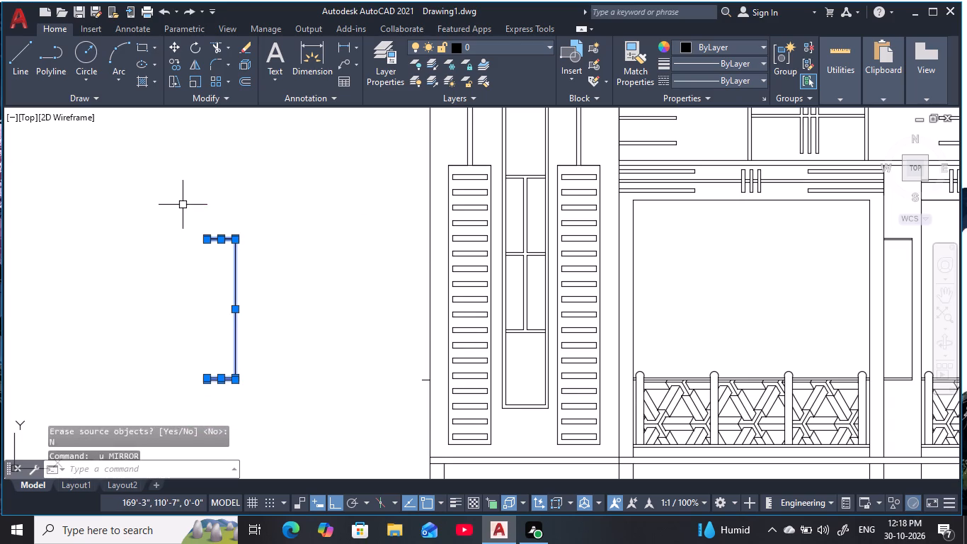
text(mi)
key(space)
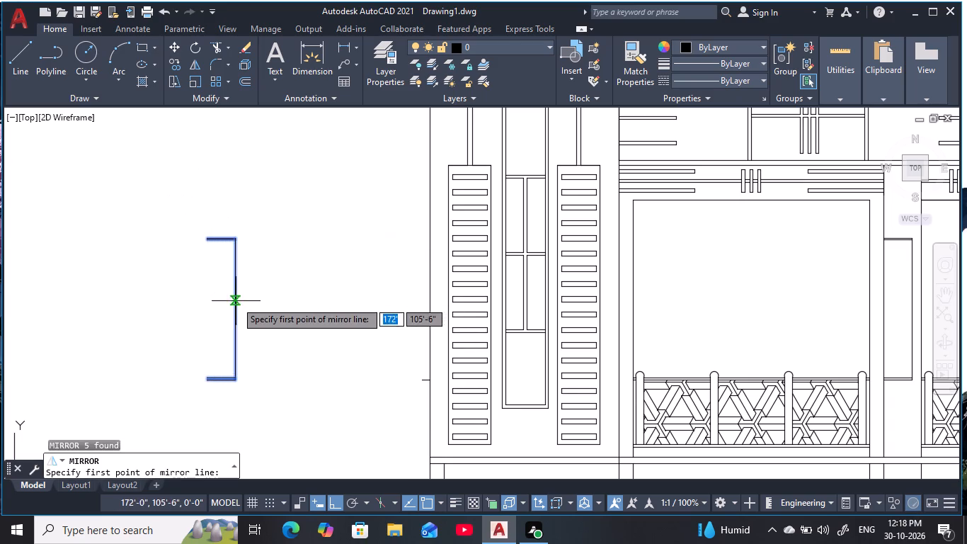
click(239, 239)
click(245, 193)
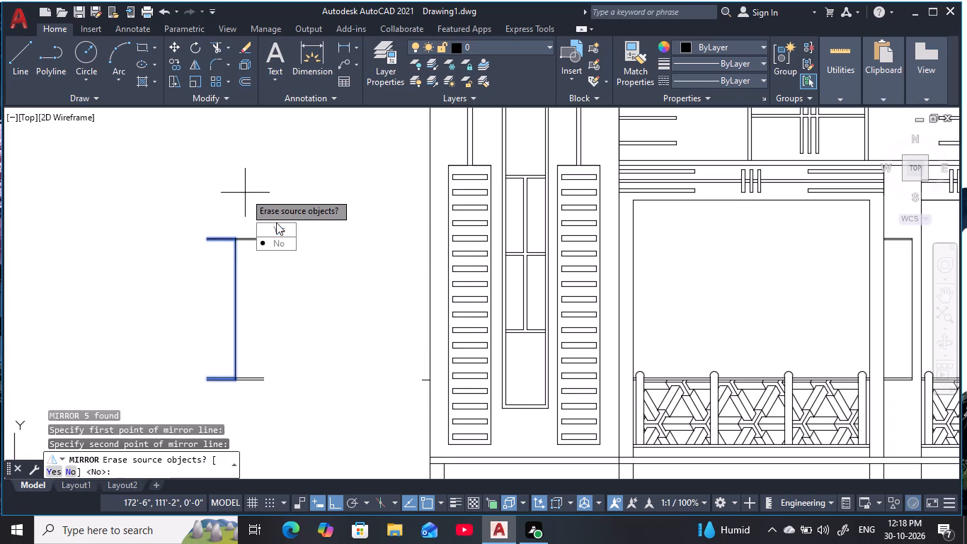
drag(276, 222, 245, 193)
key(Escape)
Copy the mirrored projection horizontally to the tower's left wall, from its lower right end to the short guide line's wall end.
click(193, 202)
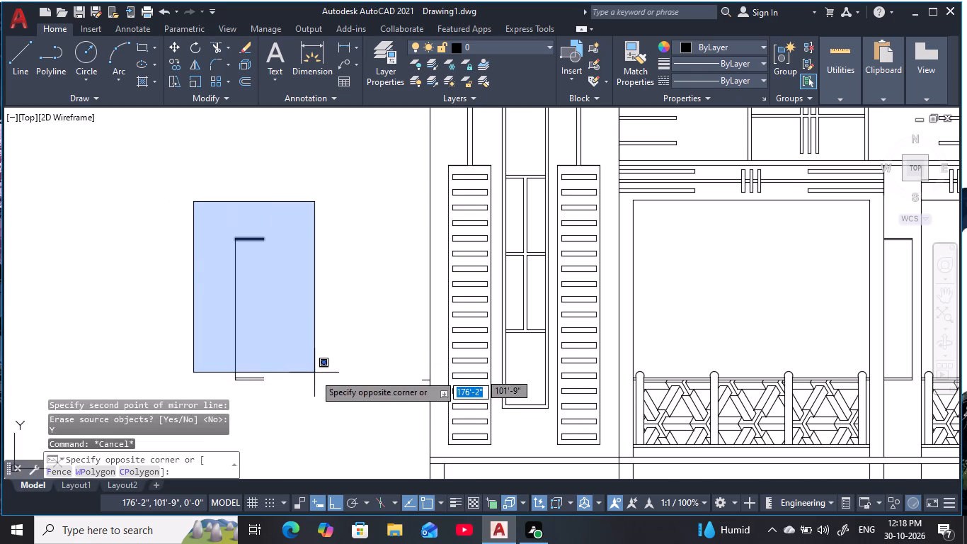
middle_drag(316, 390, 355, 334)
click(362, 348)
key(c)
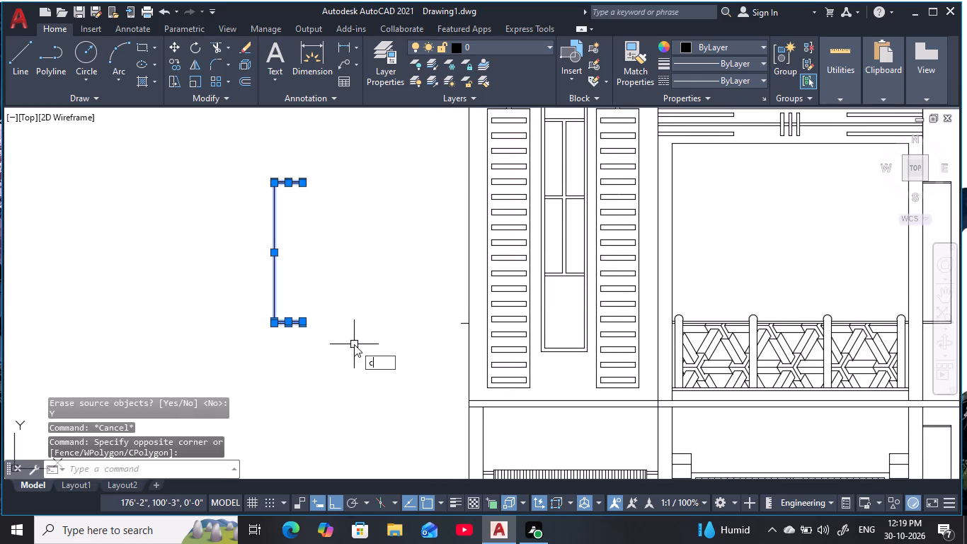
key(o)
key(space)
scroll(324, 325, up, 3)
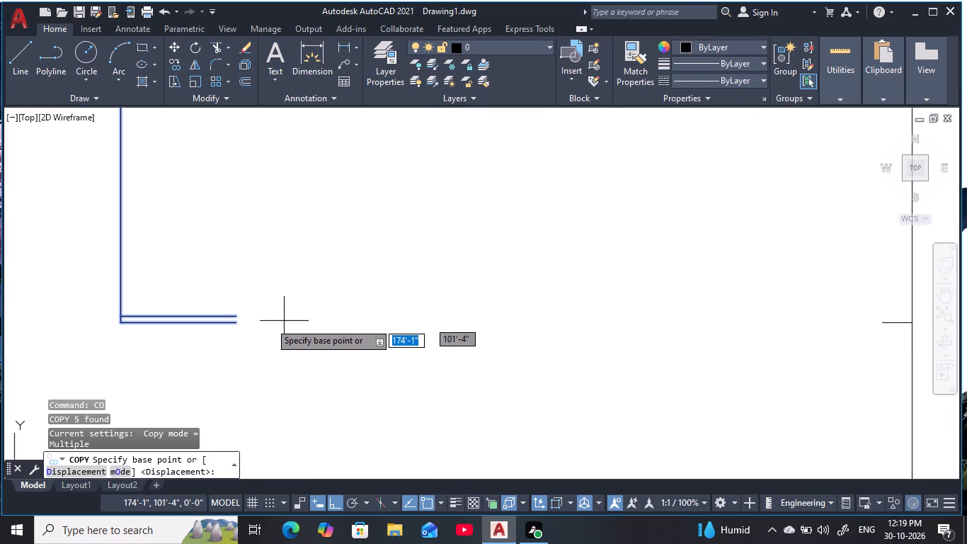
click(236, 324)
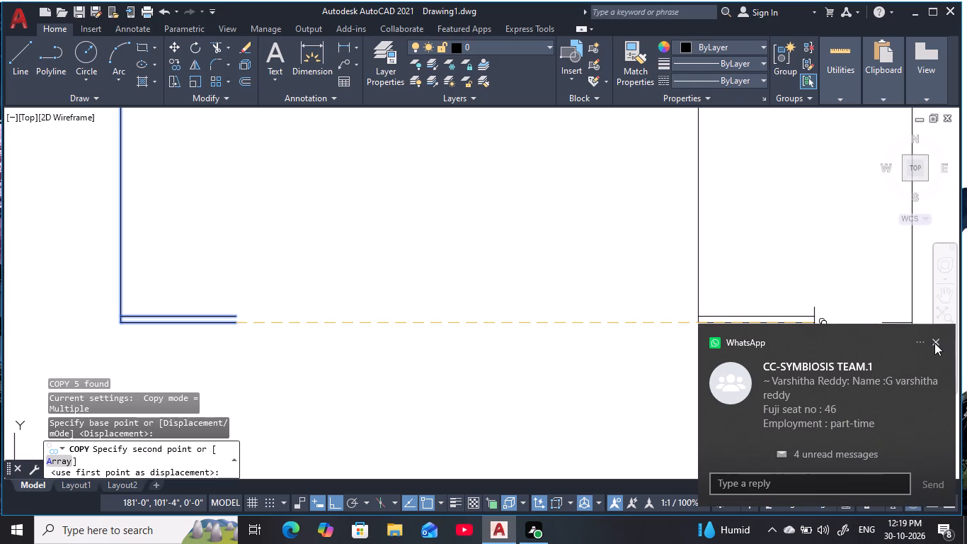
click(936, 343)
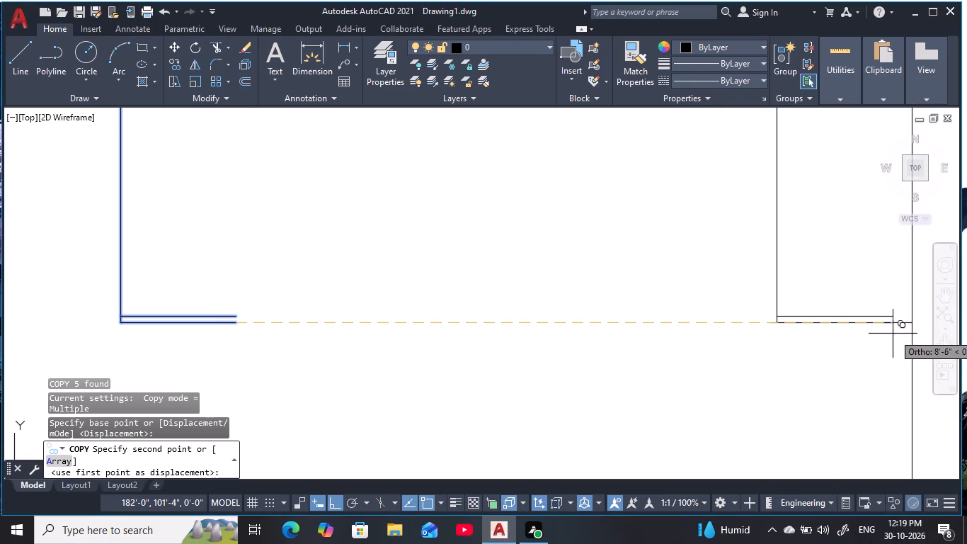
click(910, 327)
key(Escape)
scroll(881, 293, down, 3)
middle_drag(881, 293, 753, 358)
key(Escape)
Copy the ground-floor projection beside the gate horizontally left, placing it just outside the tower's left wall.
scroll(743, 361, up, 1)
middle_drag(743, 361, 669, 308)
scroll(655, 305, down, 4)
scroll(716, 388, up, 1)
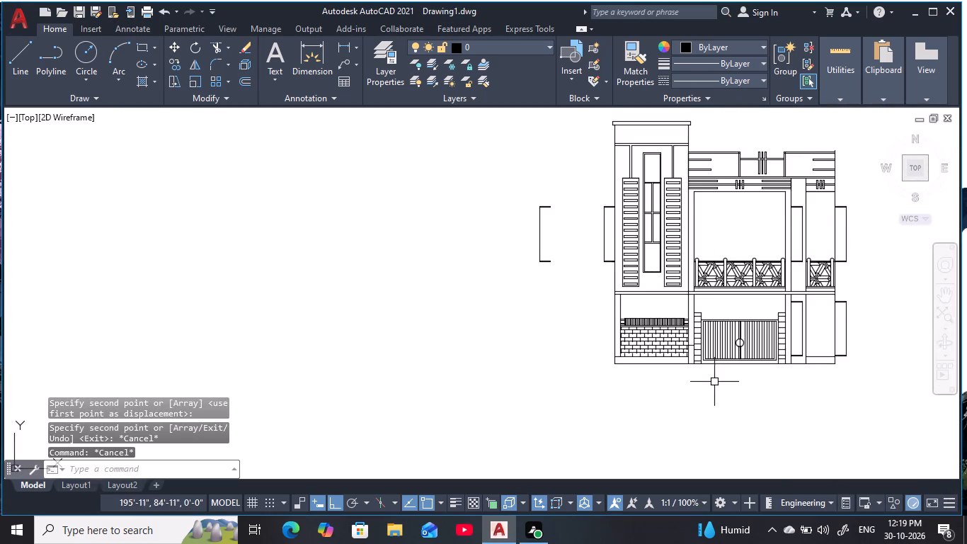
middle_drag(711, 380, 628, 369)
scroll(723, 295, up, 1)
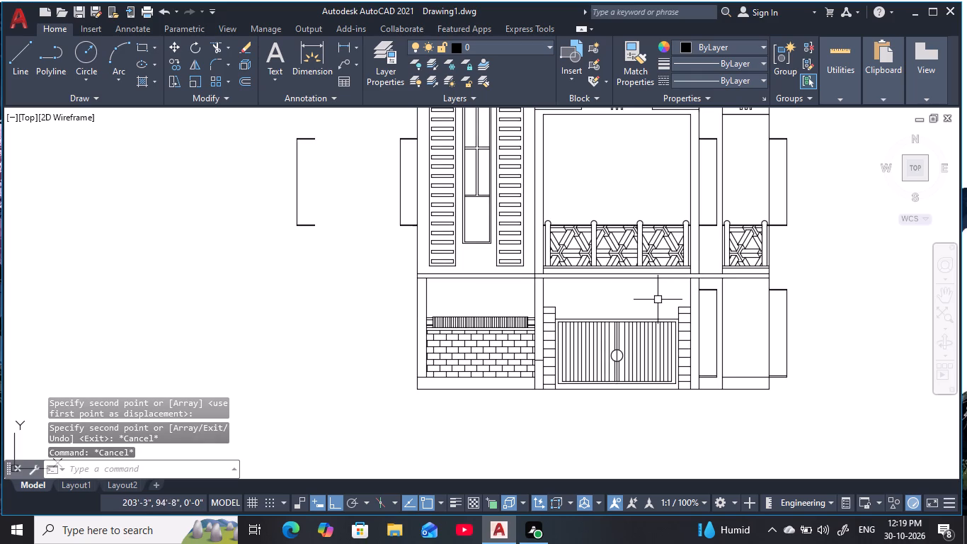
middle_drag(658, 300, 663, 308)
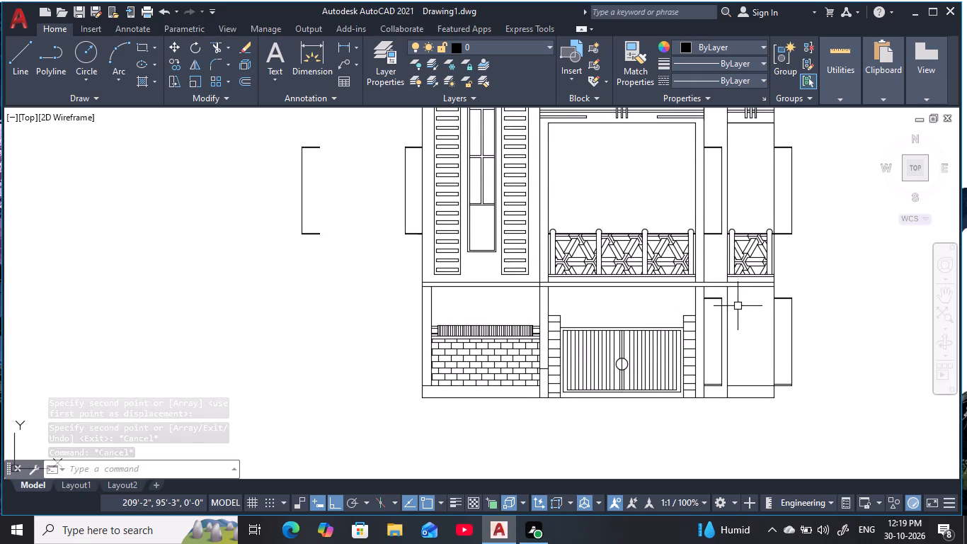
scroll(737, 300, up, 1)
click(674, 293)
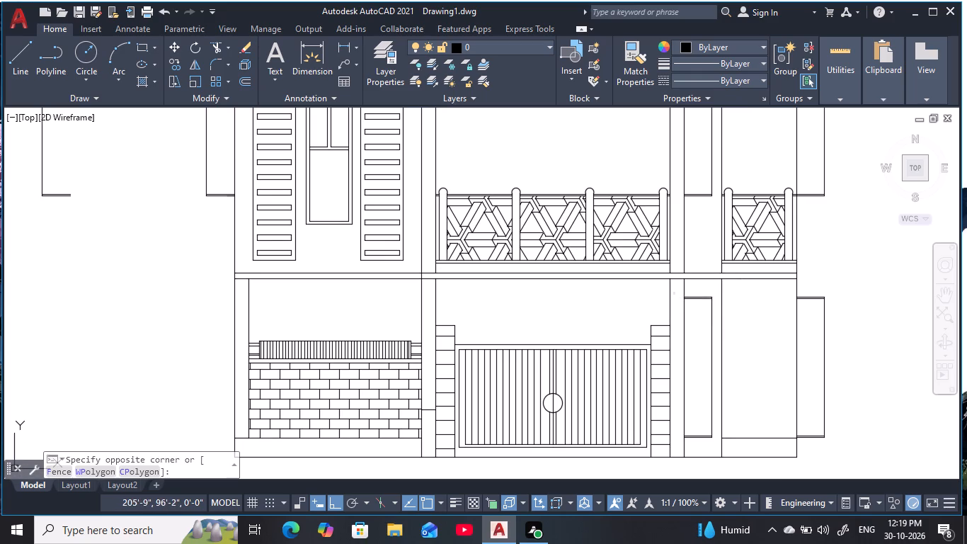
click(719, 460)
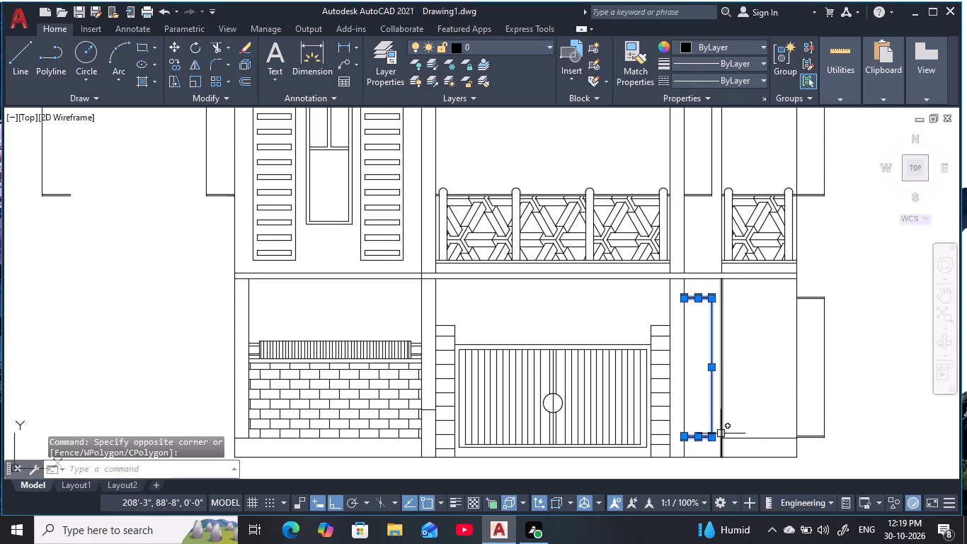
text(co)
key(space)
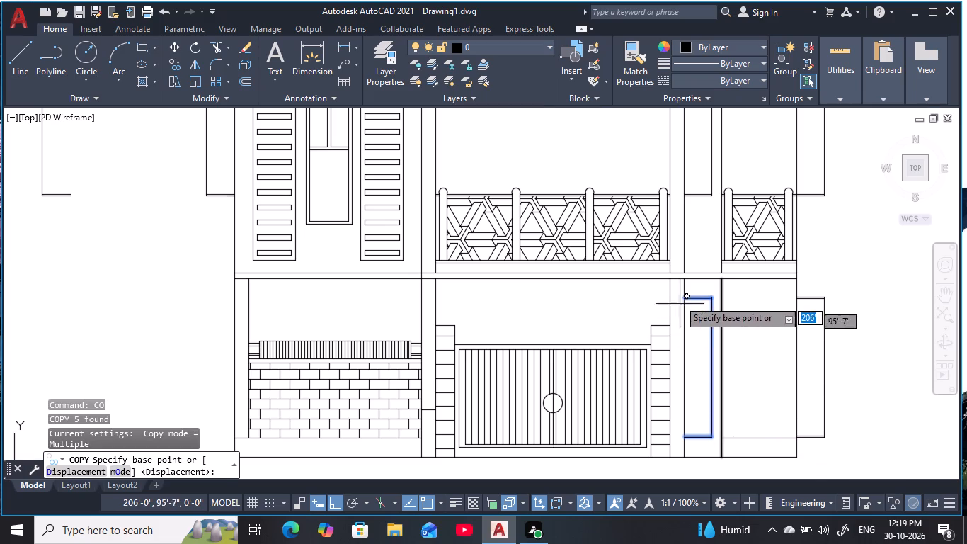
scroll(680, 296, up, 3)
click(704, 306)
scroll(428, 305, down, 3)
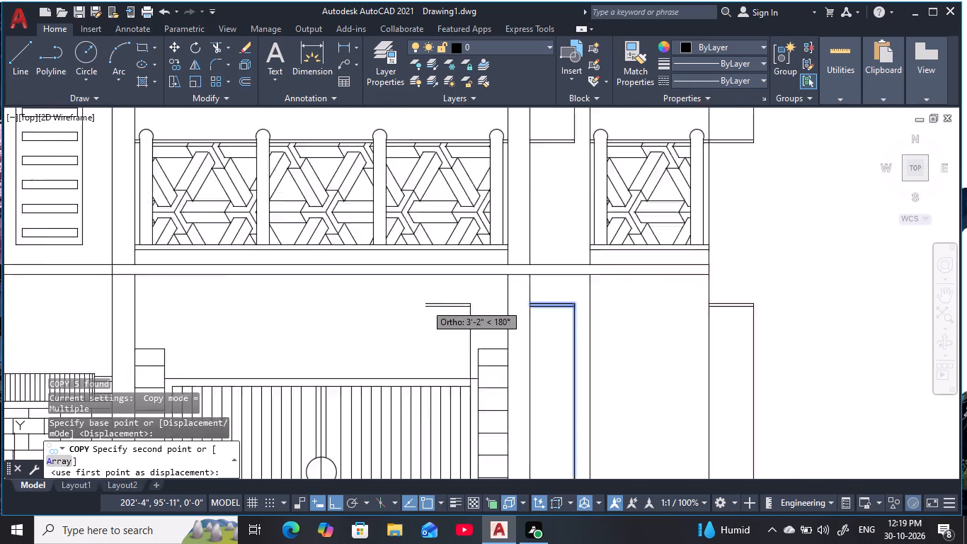
middle_drag(405, 296, 690, 242)
scroll(320, 278, up, 3)
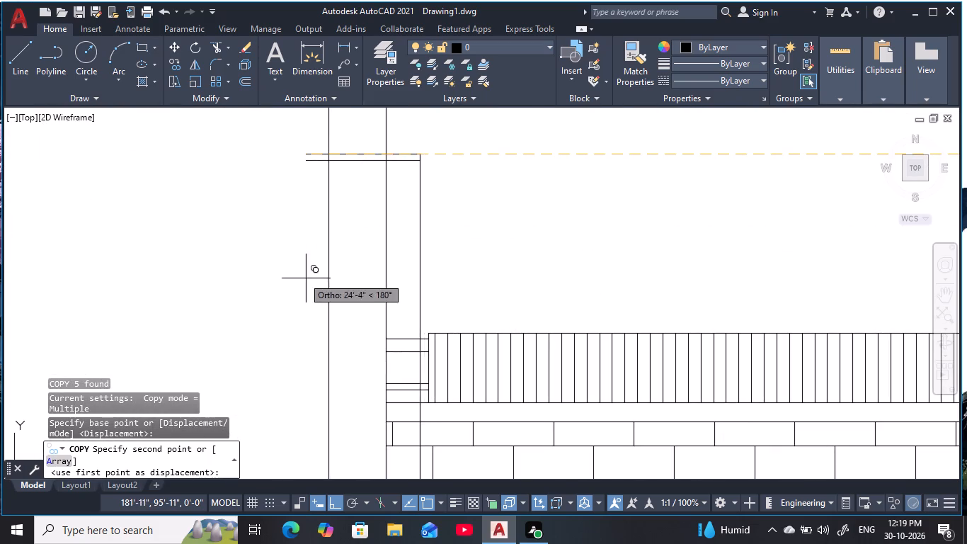
click(182, 267)
key(Escape)
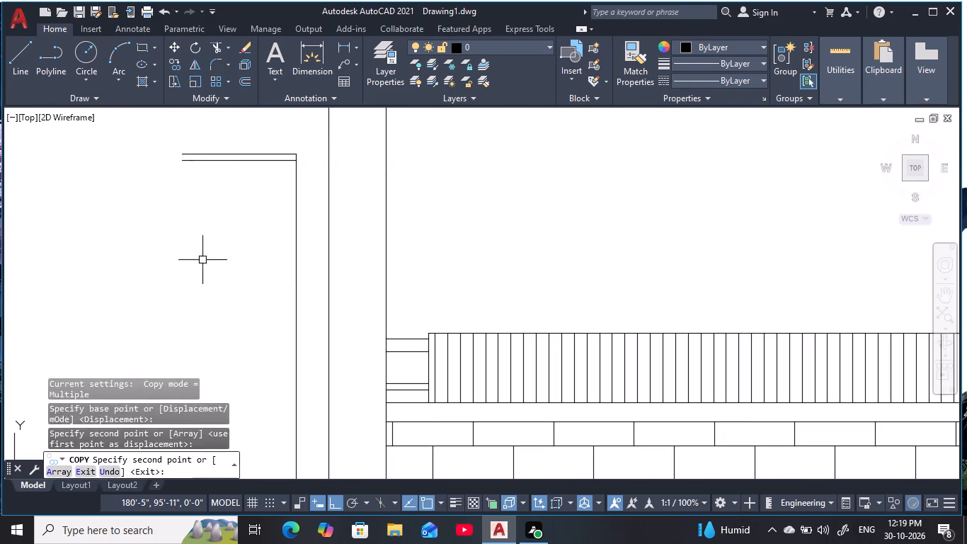
key(Escape)
key(Escape)
key(Escape)
Draw a 5" horizontal guide line from the copied ground-floor projection's upper right corner to the tower's left wall line.
scroll(388, 290, down, 1)
scroll(336, 216, up, 2)
middle_drag(336, 215, 307, 221)
key(Escape)
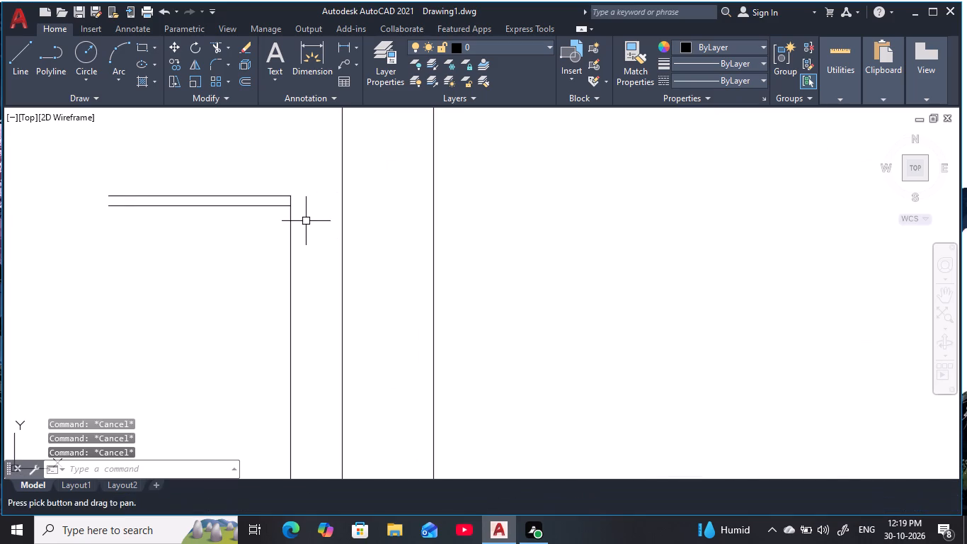
text(l)
key(space)
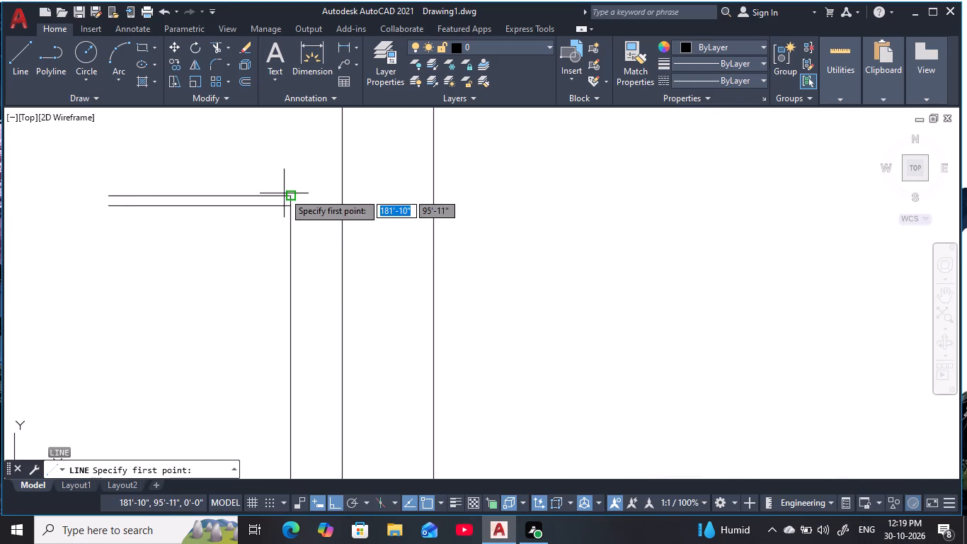
click(288, 195)
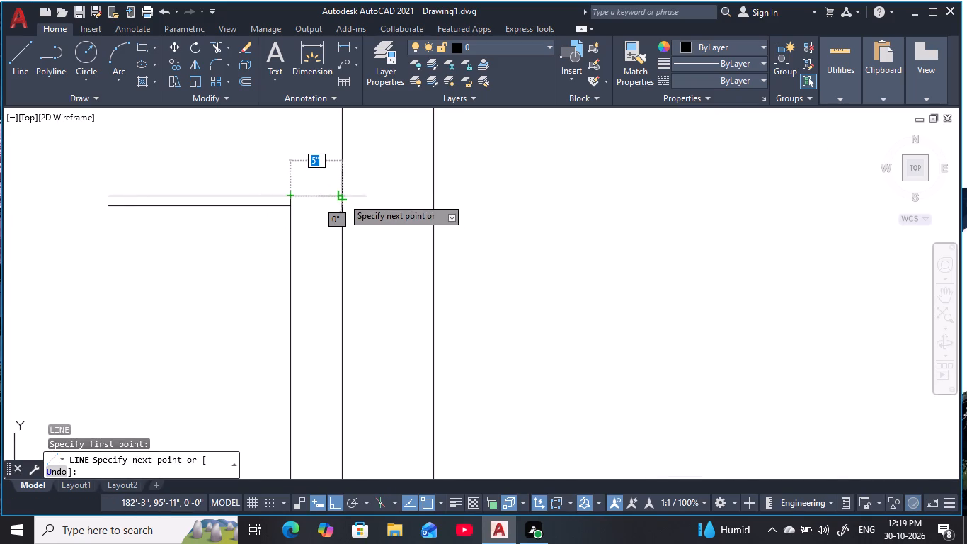
click(343, 198)
key(Escape)
Erase the five lines of the copied ground-floor projection, leaving the short guide line at the tower wall.
scroll(250, 249, up, 1)
scroll(250, 249, down, 1)
middle_drag(257, 244, 388, 181)
scroll(366, 200, down, 2)
middle_click(362, 205)
scroll(367, 194, down, 1)
click(324, 159)
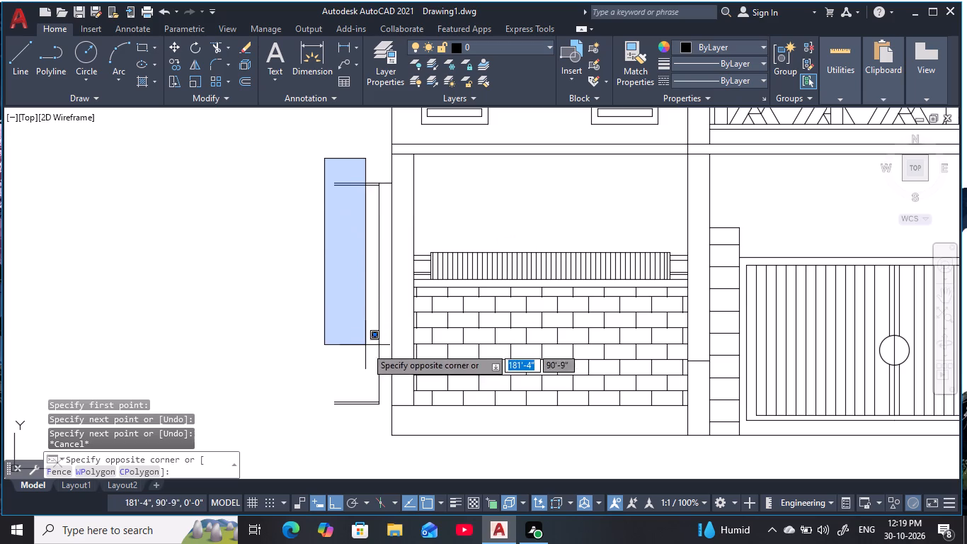
click(385, 423)
text(e)
key(space)
key(Escape)
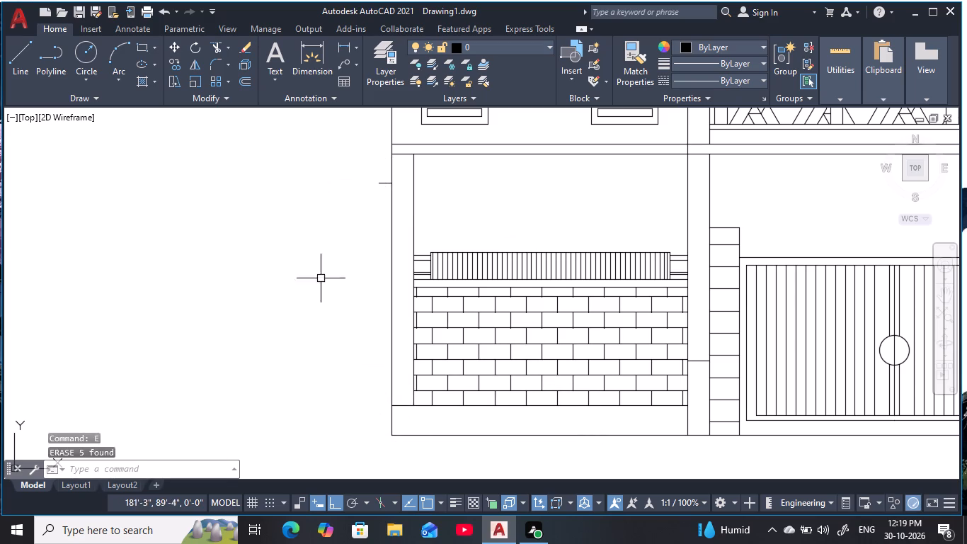
Move the mirrored projection from the empty space about 15'-7" with Ortho off, joining its upper right end to the ground-floor guide line's wall end.
middle_drag(293, 190, 304, 349)
scroll(308, 346, down, 1)
middle_drag(261, 232, 287, 303)
drag(138, 146, 176, 203)
click(288, 381)
key(m)
key(space)
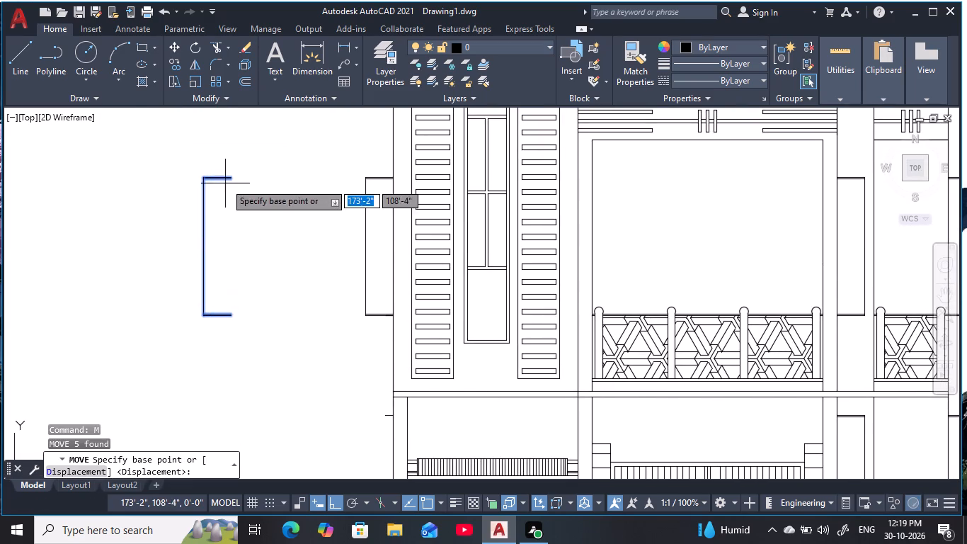
scroll(229, 174, up, 4)
click(234, 186)
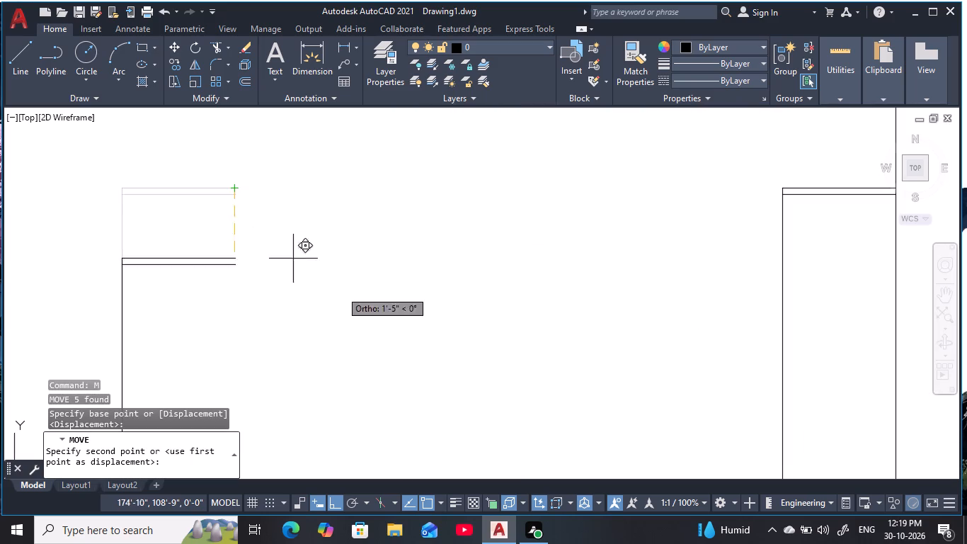
key(F8)
scroll(389, 300, down, 4)
middle_drag(398, 299, 331, 169)
scroll(391, 314, up, 4)
middle_drag(389, 308, 343, 237)
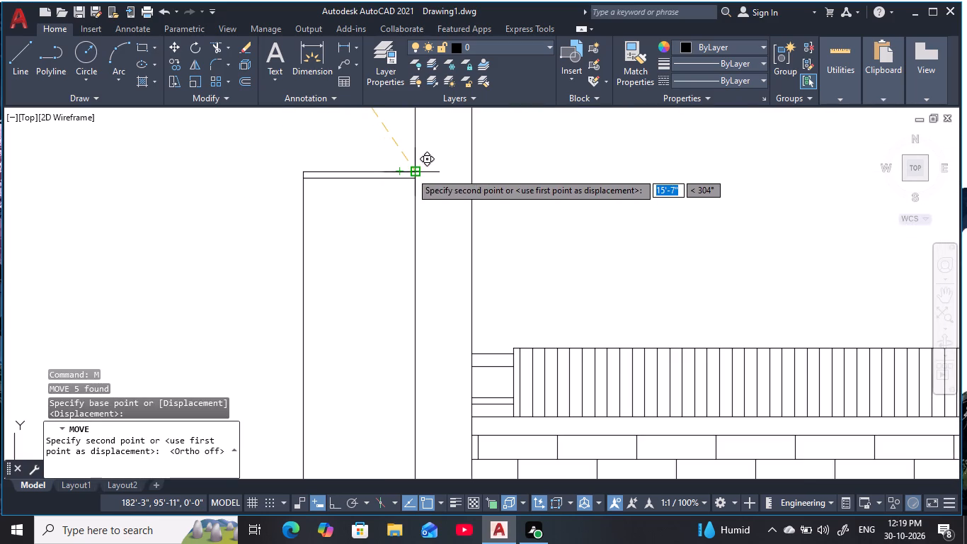
click(411, 172)
key(Escape)
key(Escape)
key(Escape)
key(Escape)
Erase the two short guide lines at the tower's left wall, one on the ground floor and one on the upper floor.
scroll(406, 215, down, 2)
scroll(403, 188, up, 2)
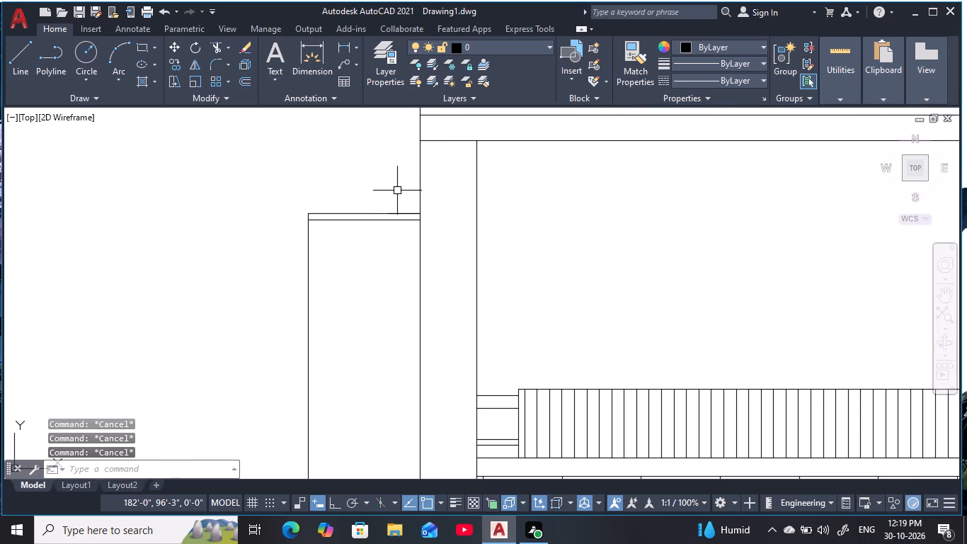
click(382, 195)
click(430, 263)
key(e)
key(space)
scroll(336, 171, down, 1)
middle_drag(336, 183, 381, 441)
click(387, 176)
click(451, 278)
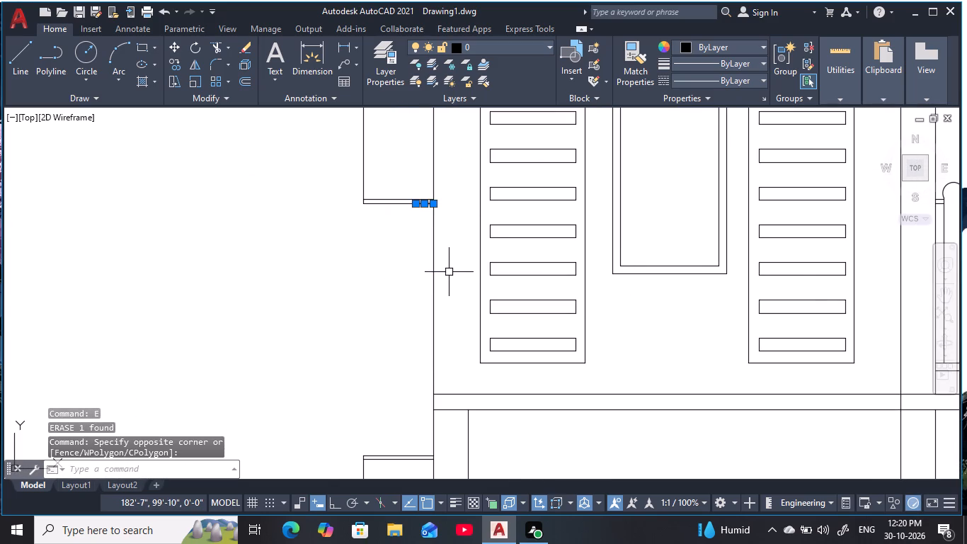
text(e)
key(space)
key(Escape)
Copy the five lines of the outermost right ground-floor projection 4'-0" to the left with Ortho on, onto the neighbouring wall line.
scroll(447, 266, down, 3)
middle_drag(429, 268, 343, 267)
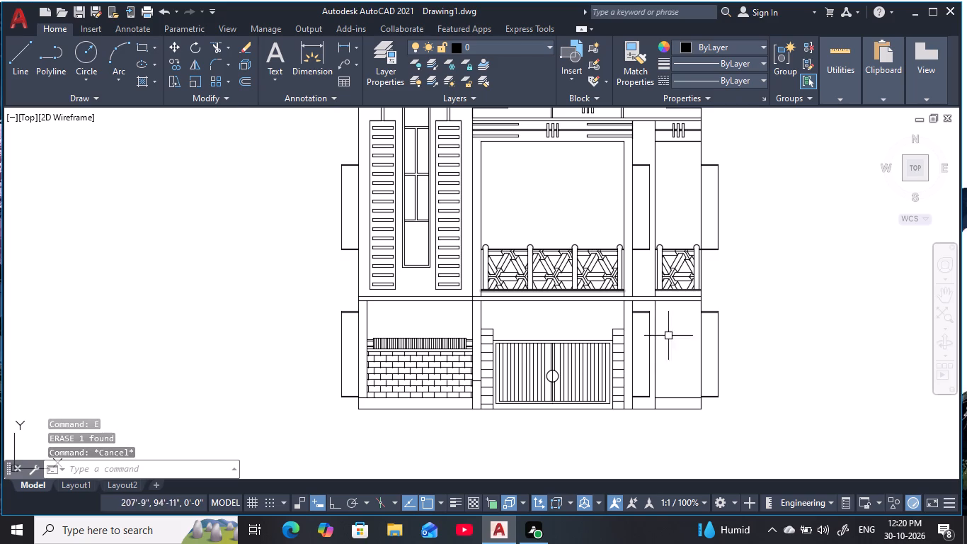
scroll(684, 344, up, 1)
middle_drag(683, 345, 652, 342)
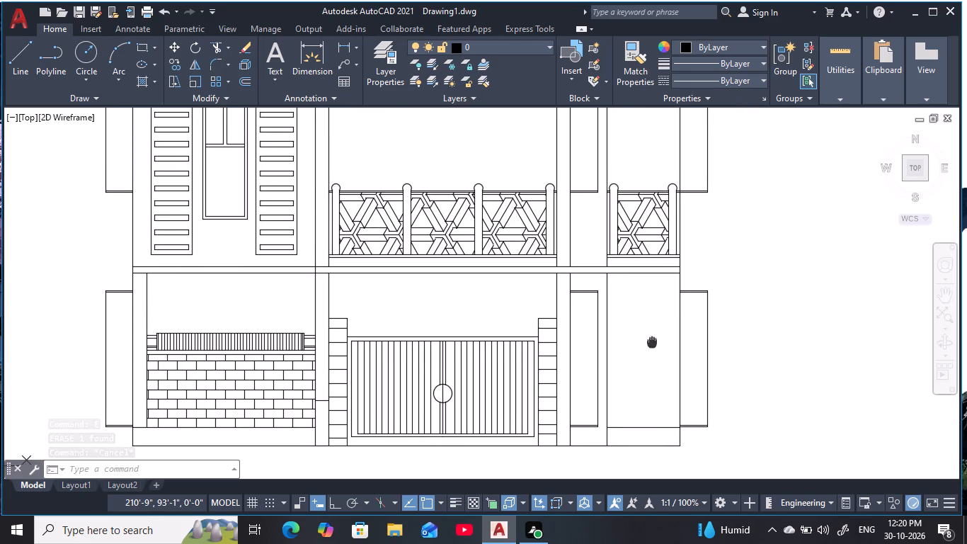
middle_drag(652, 342, 642, 355)
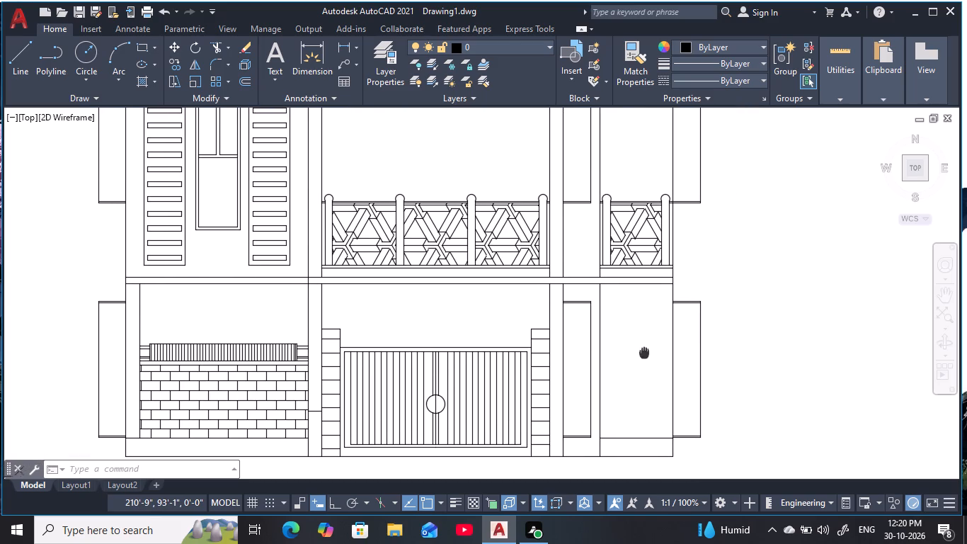
scroll(636, 360, down, 1)
middle_drag(636, 360, 634, 353)
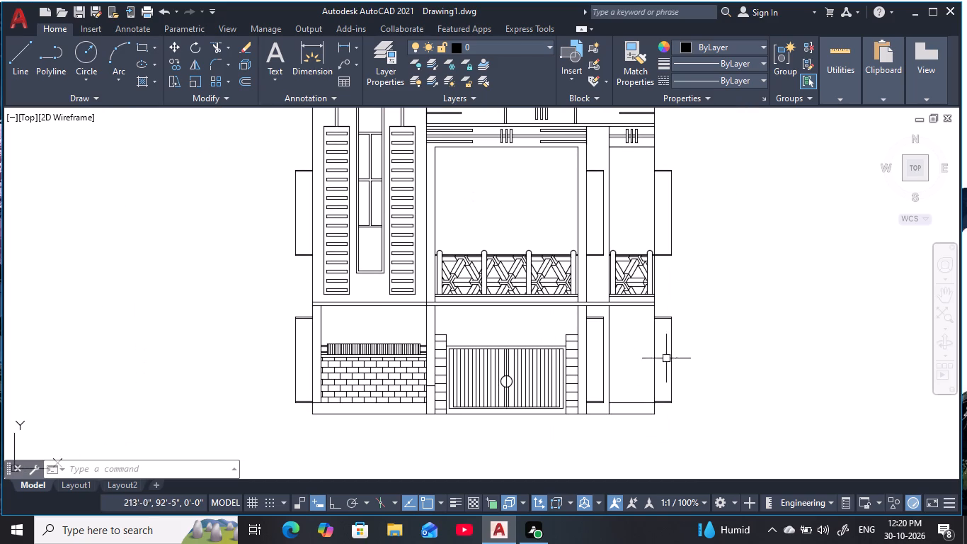
scroll(688, 363, up, 1)
middle_click(688, 363)
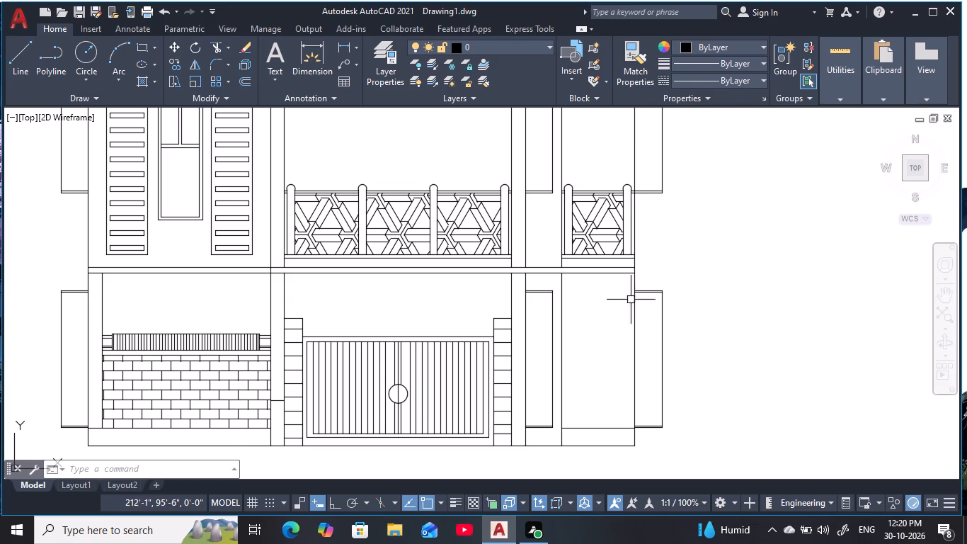
drag(624, 283, 623, 290)
click(733, 459)
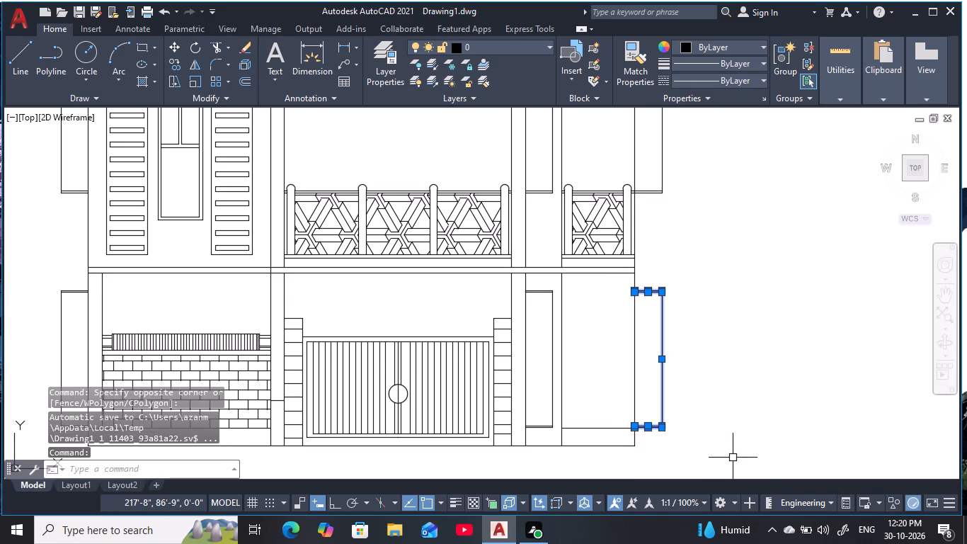
key(c)
key(o)
key(space)
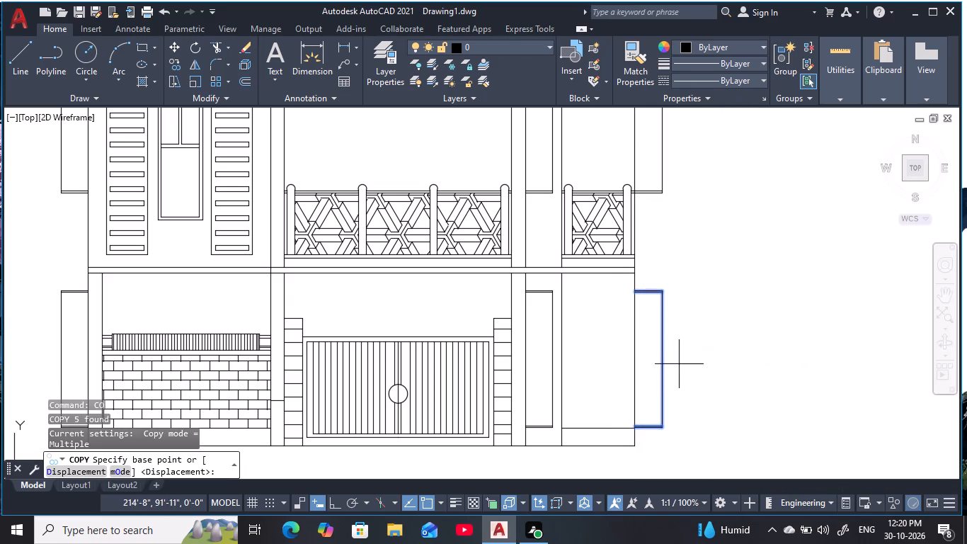
scroll(636, 289, up, 2)
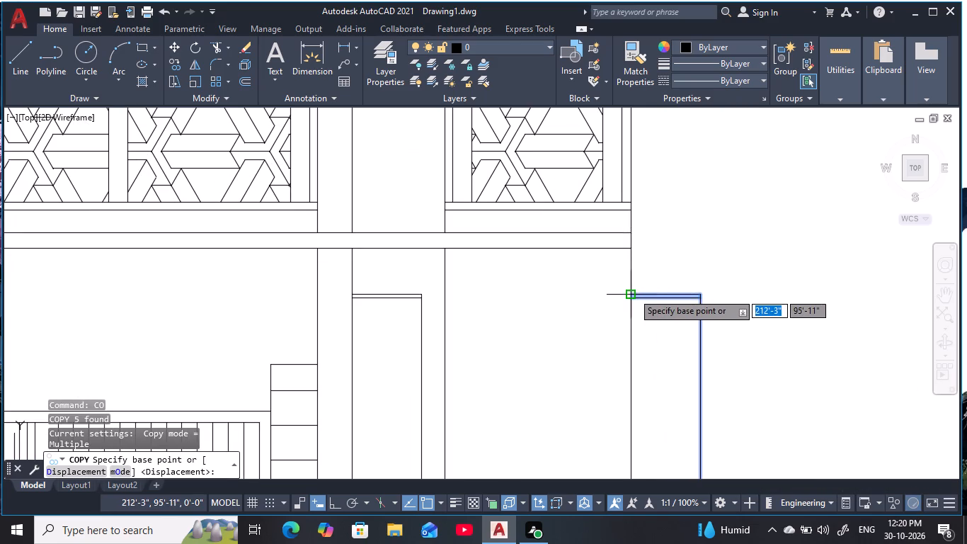
click(633, 293)
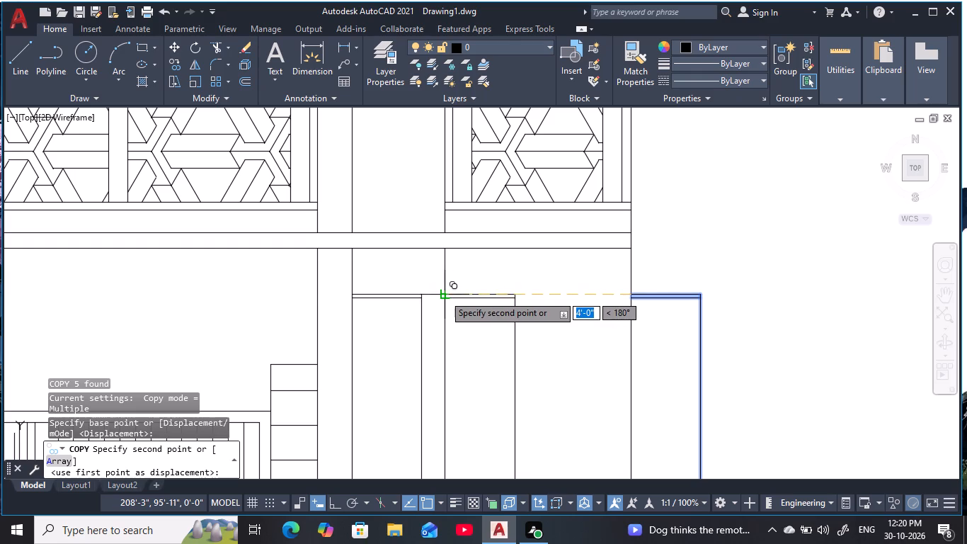
key(F8)
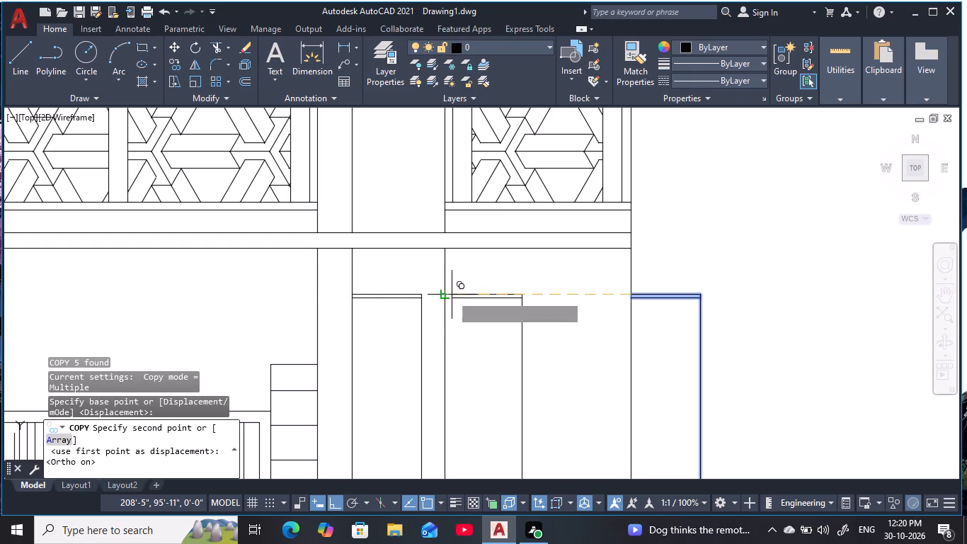
click(448, 295)
key(Escape)
key(Escape)
Examine how the copied projection's lower end sits against the plinth line, and review the whole elevation.
scroll(544, 325, down, 3)
middle_drag(544, 325, 561, 300)
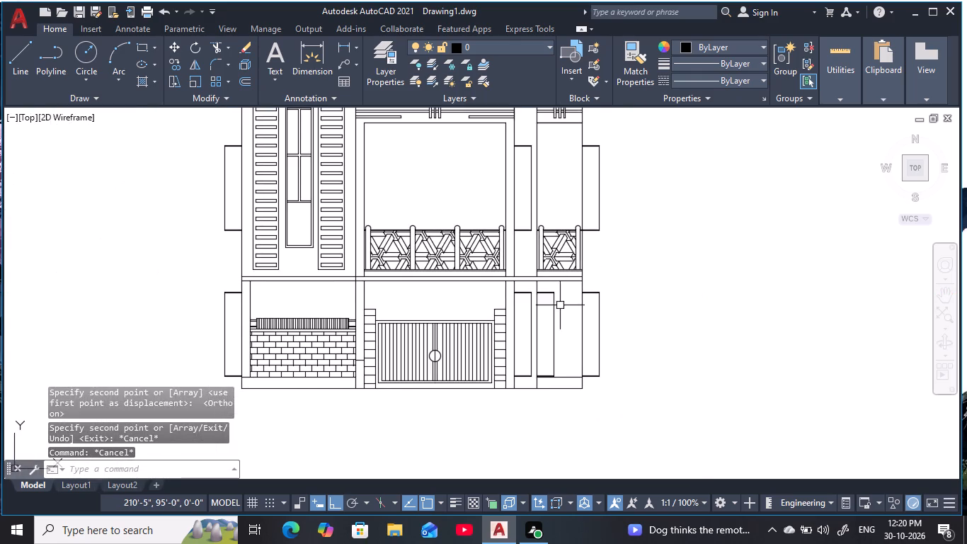
key(Escape)
key(Escape)
middle_drag(553, 315, 602, 304)
key(Escape)
scroll(619, 363, up, 2)
click(625, 388)
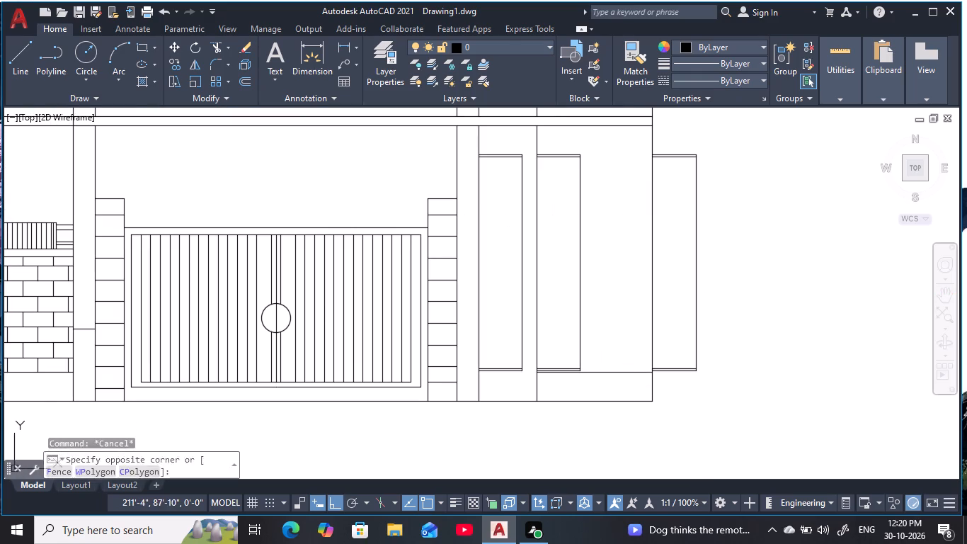
click(599, 340)
key(Escape)
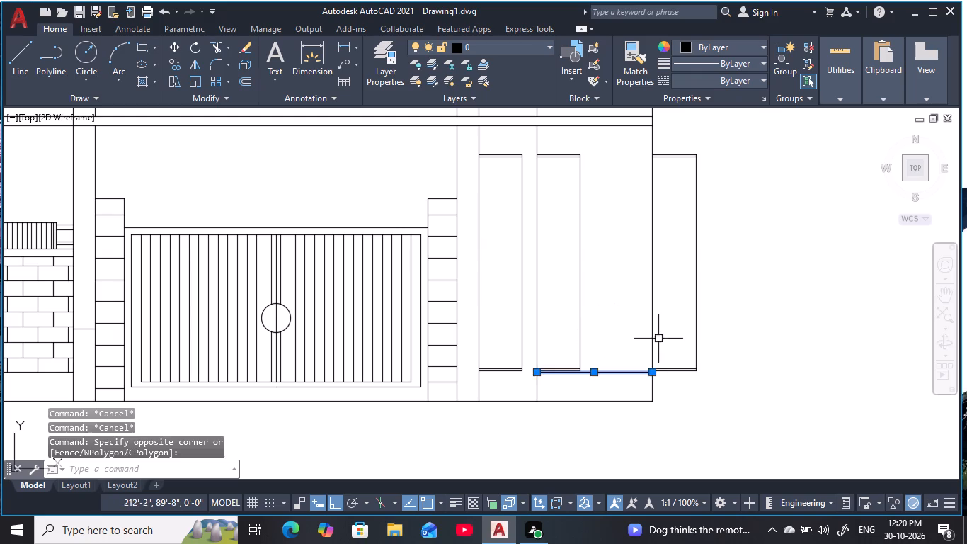
key(Escape)
key(Escape)
key(Escape)
key(Escape)
key(Escape)
key(Escape)
key(Escape)
key(Escape)
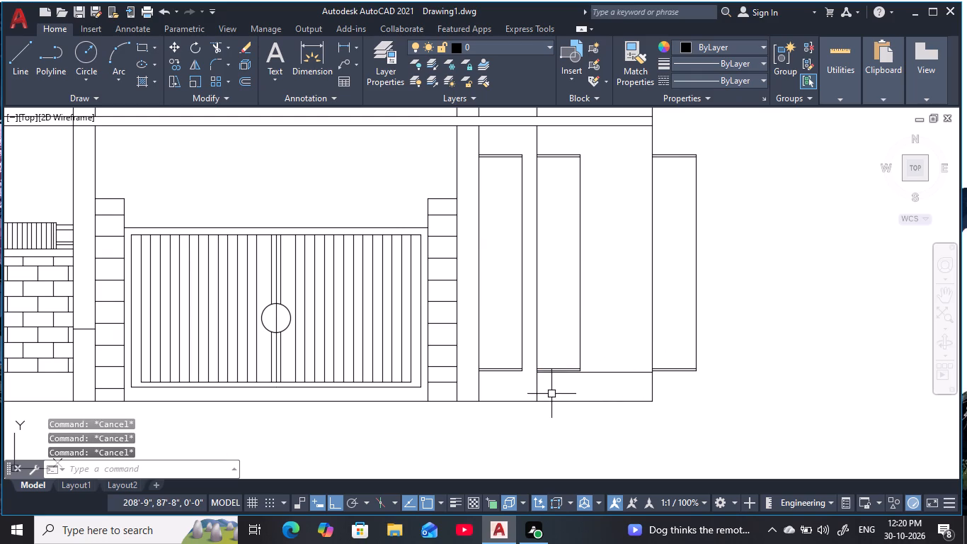
scroll(544, 394, up, 4)
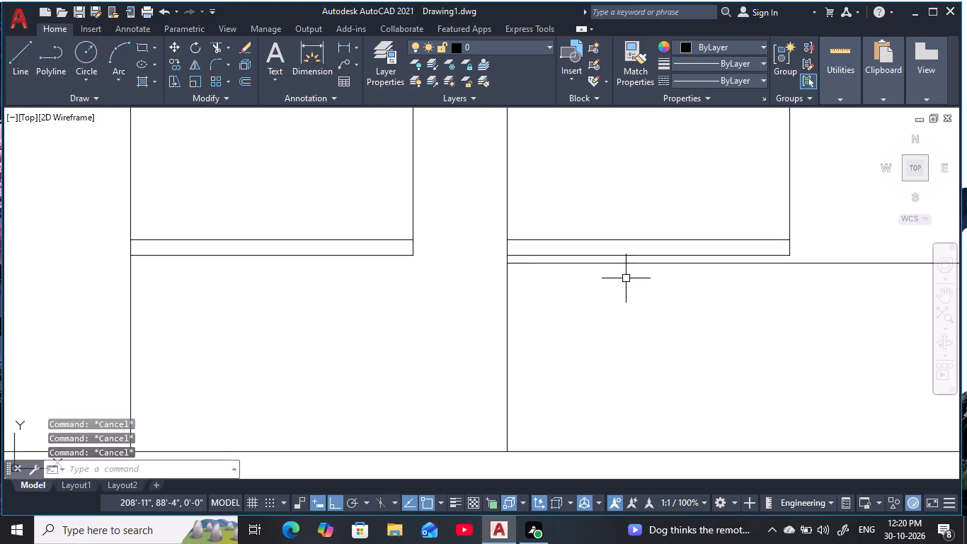
scroll(626, 278, up, 1)
scroll(626, 278, down, 5)
middle_drag(626, 283, 643, 339)
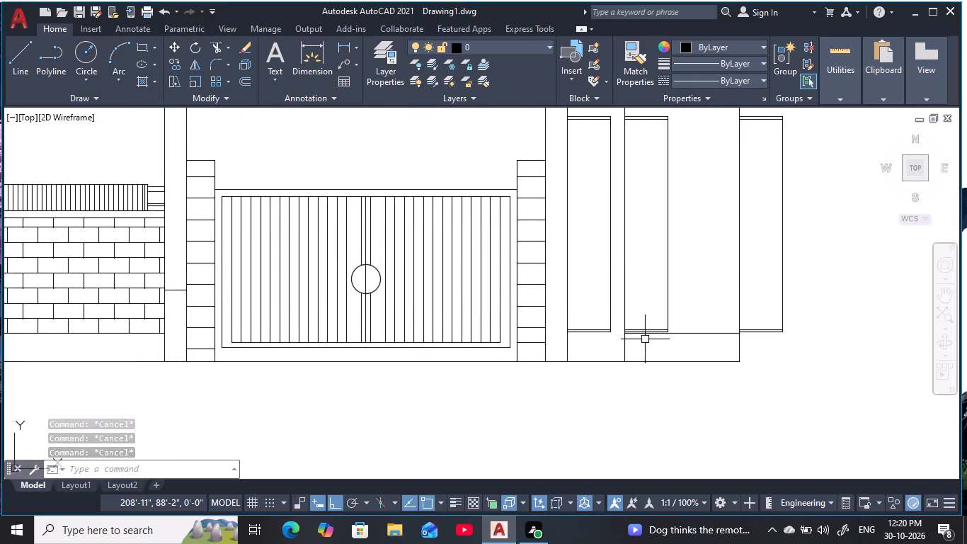
scroll(691, 300, down, 2)
middle_drag(691, 297, 690, 368)
scroll(699, 329, down, 1)
middle_drag(697, 329, 690, 336)
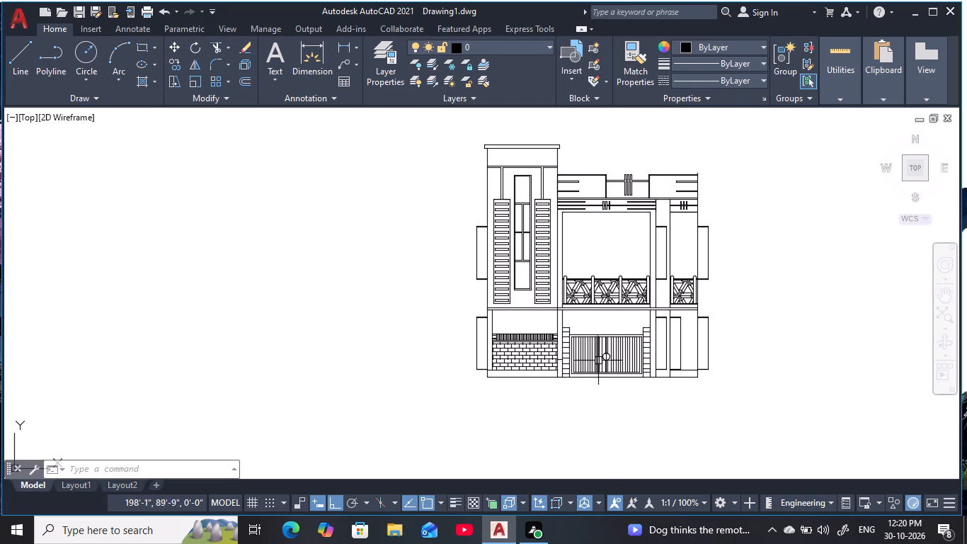
key(Escape)
key(Escape)
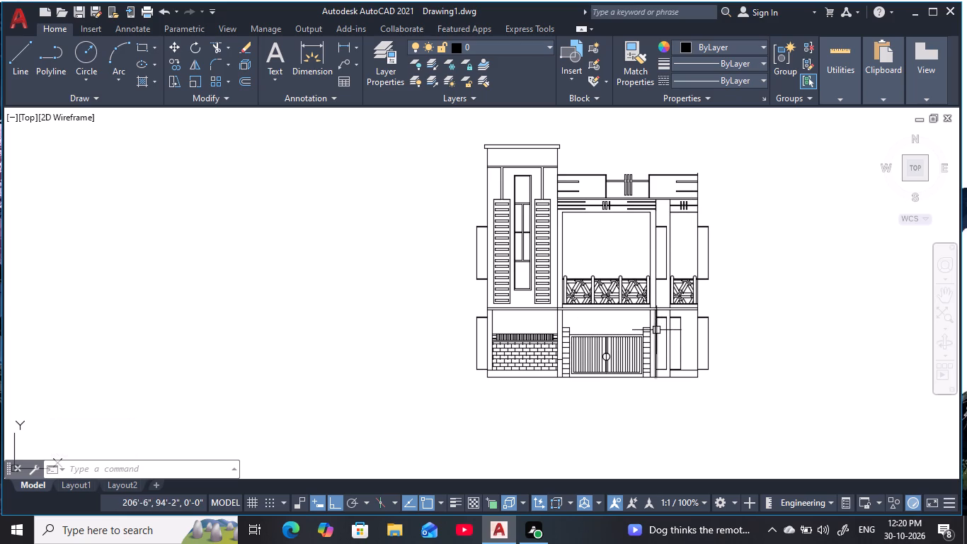
Draw a line about 2'-7" down from a block joint on the left gate pillar's inner edge, continuing about 3'-4" horizontally to the right.
scroll(617, 380, up, 1)
middle_drag(615, 380, 578, 390)
scroll(578, 390, up, 1)
middle_drag(771, 380, 709, 373)
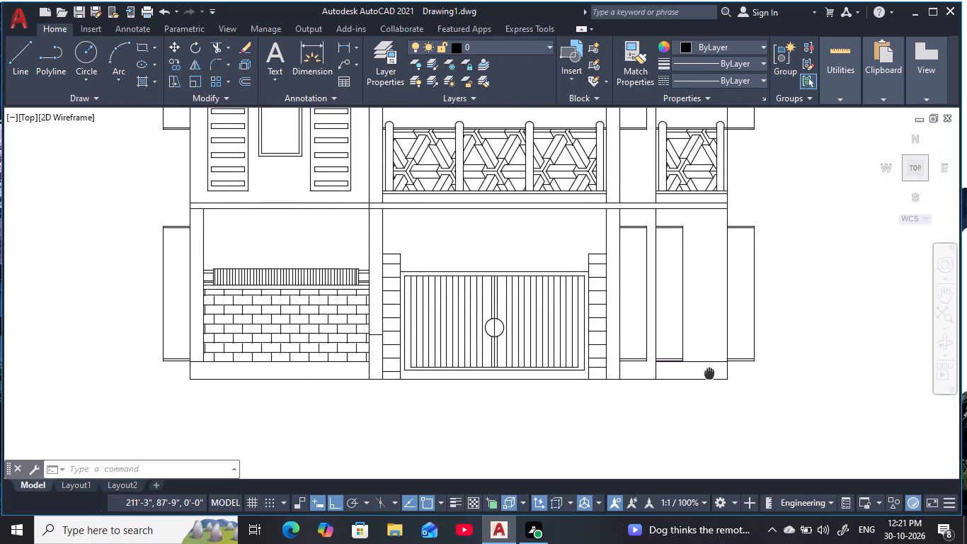
middle_drag(709, 373, 697, 370)
scroll(512, 375, up, 1)
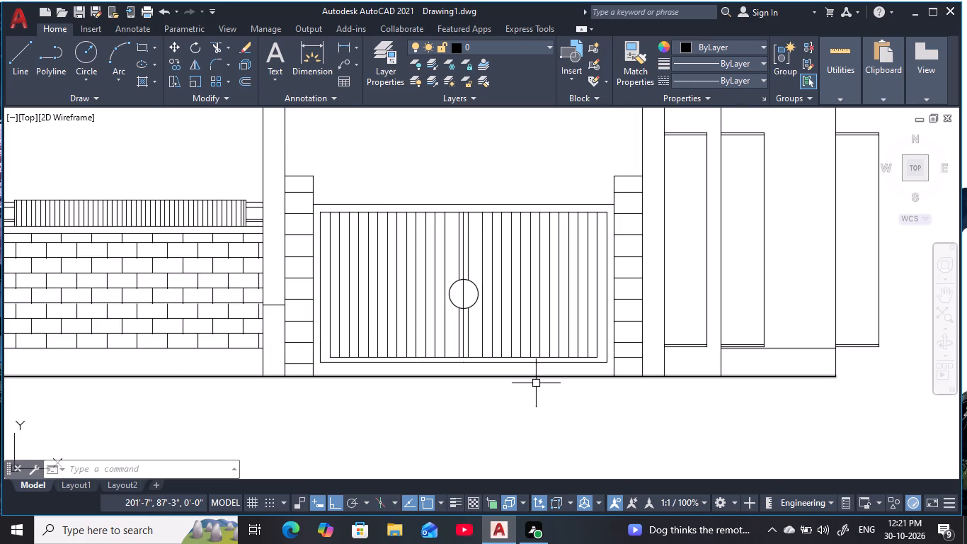
key(Escape)
key(Escape)
key(Escape)
key(Escape)
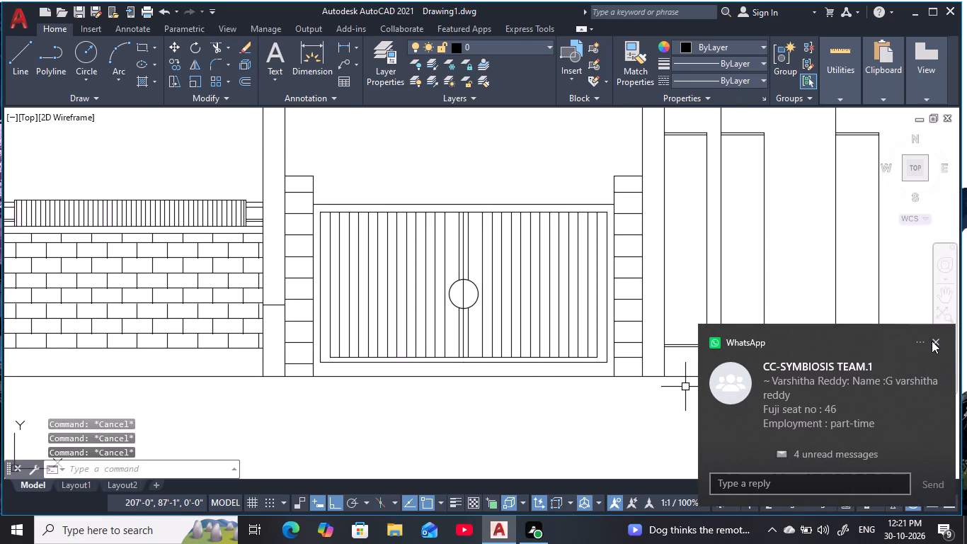
click(934, 341)
key(Escape)
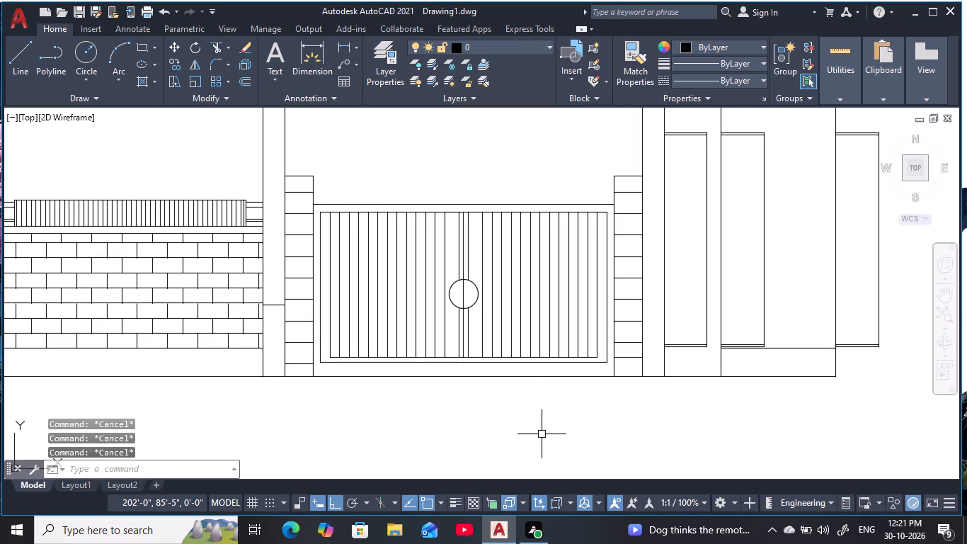
key(l)
key(space)
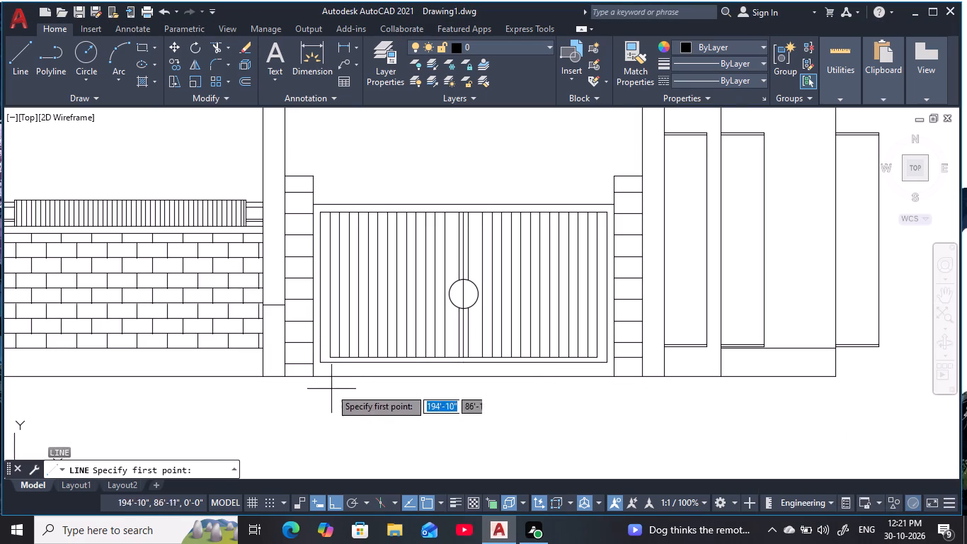
click(313, 346)
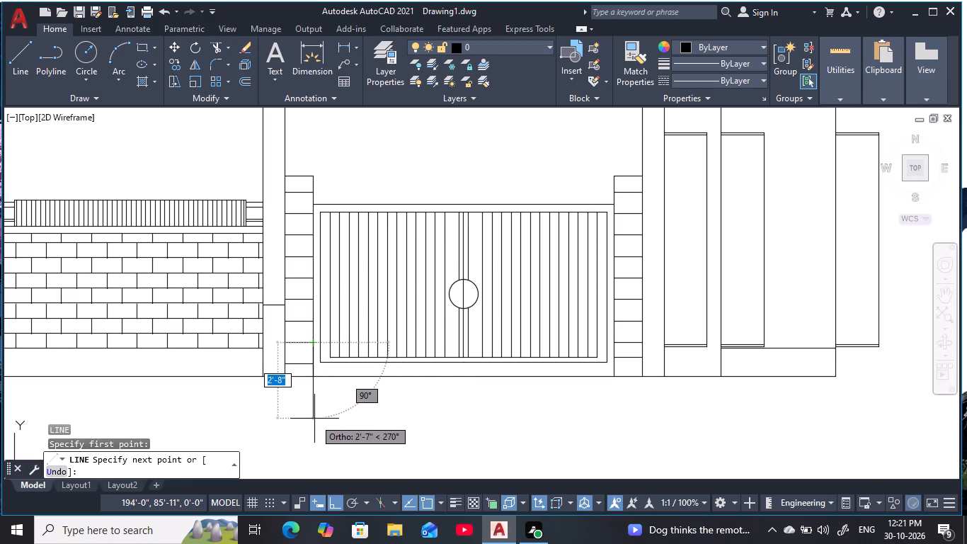
click(314, 419)
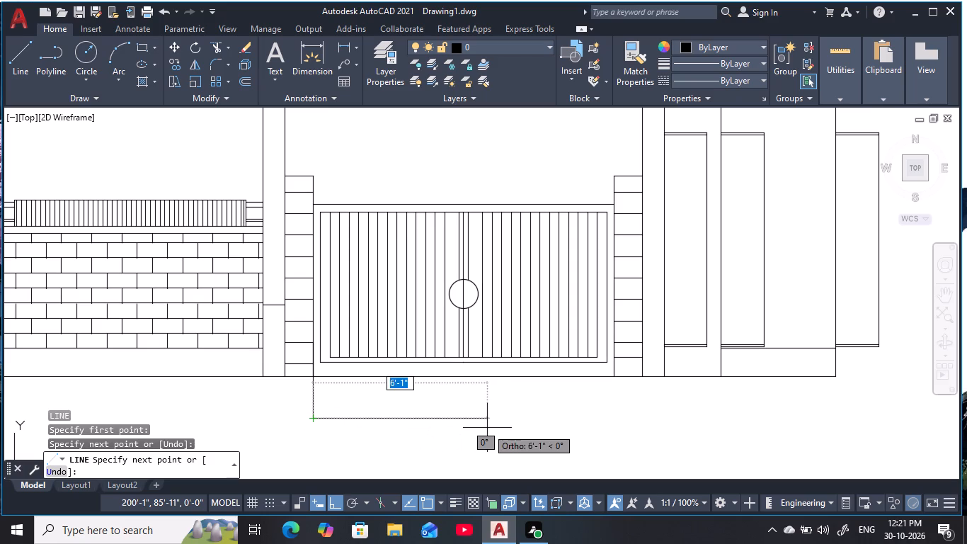
click(409, 424)
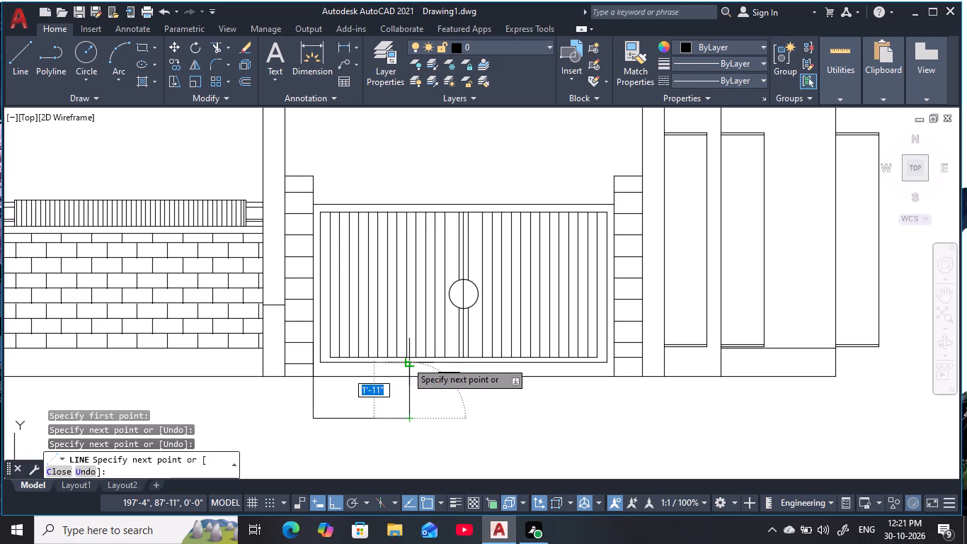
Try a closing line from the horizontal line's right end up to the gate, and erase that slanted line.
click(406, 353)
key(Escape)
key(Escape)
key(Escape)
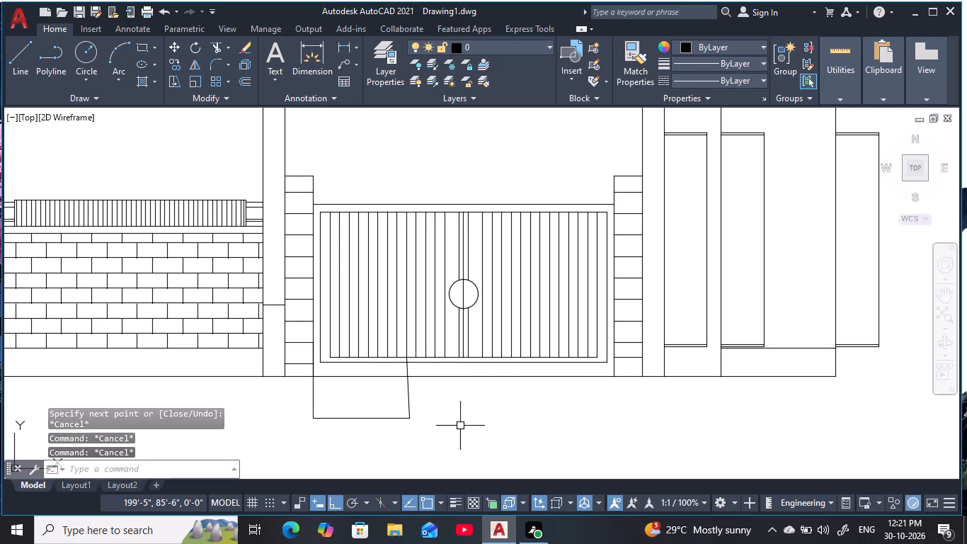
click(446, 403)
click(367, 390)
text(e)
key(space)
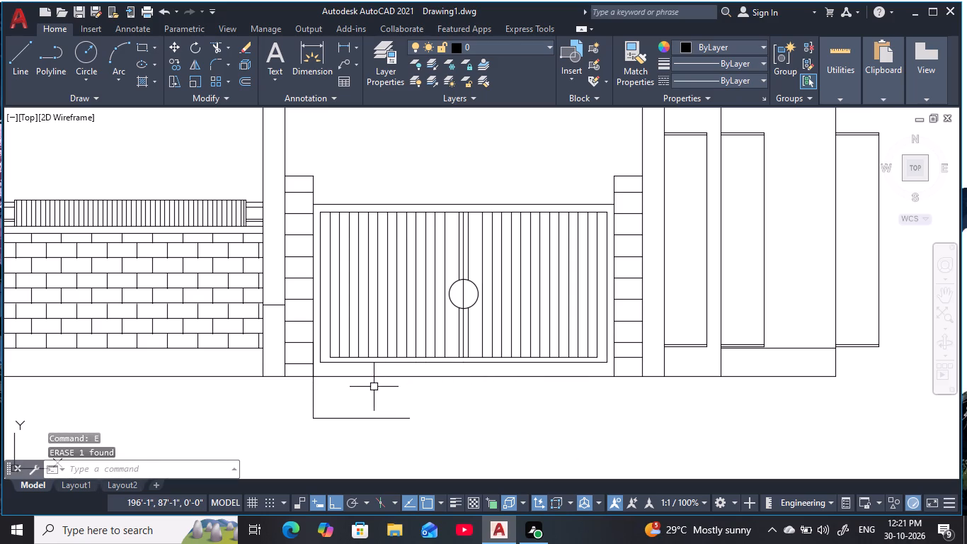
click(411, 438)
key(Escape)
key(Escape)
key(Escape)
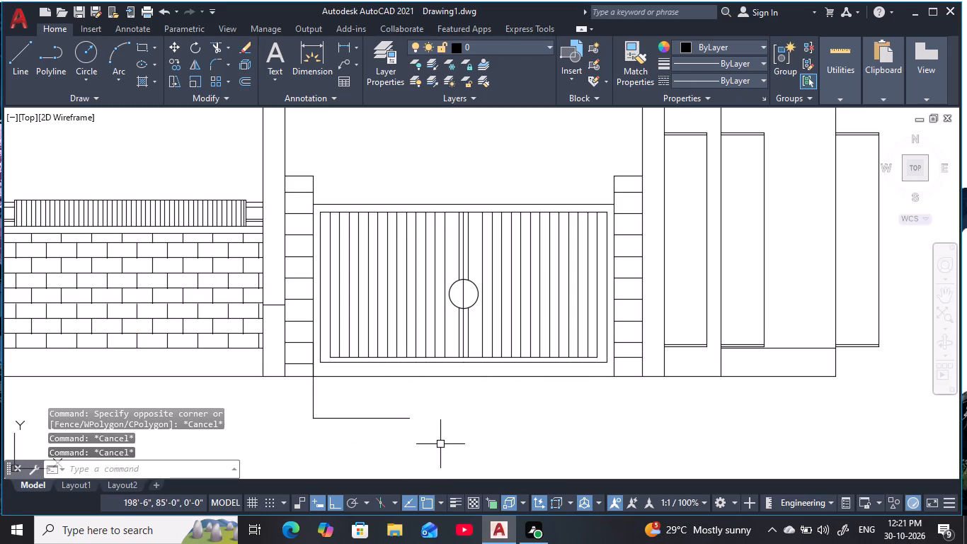
Draw a vertical line about 1'-11" with Ortho on from the horizontal line's right end up to the gate's bottom edge.
text(l)
key(space)
key(F8)
click(409, 416)
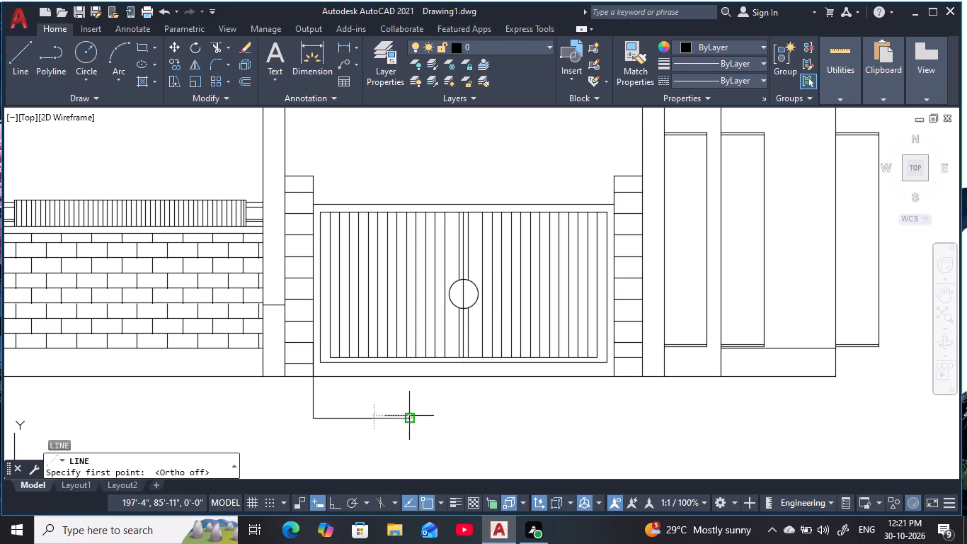
key(F8)
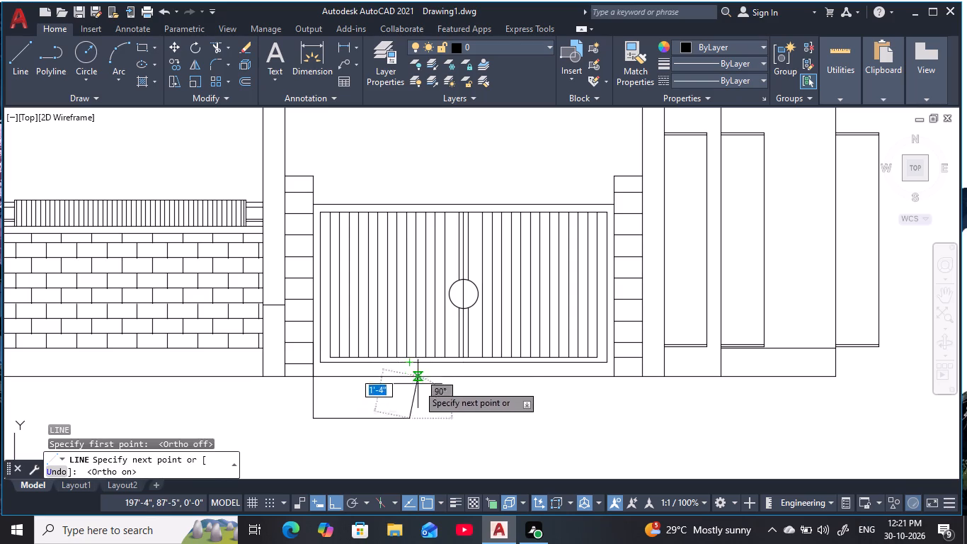
scroll(408, 370, up, 4)
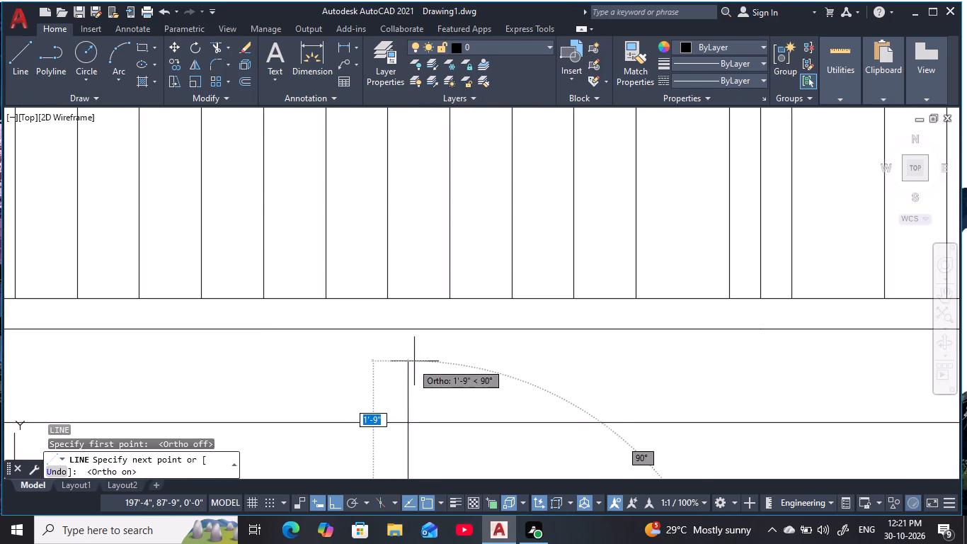
click(404, 331)
key(Escape)
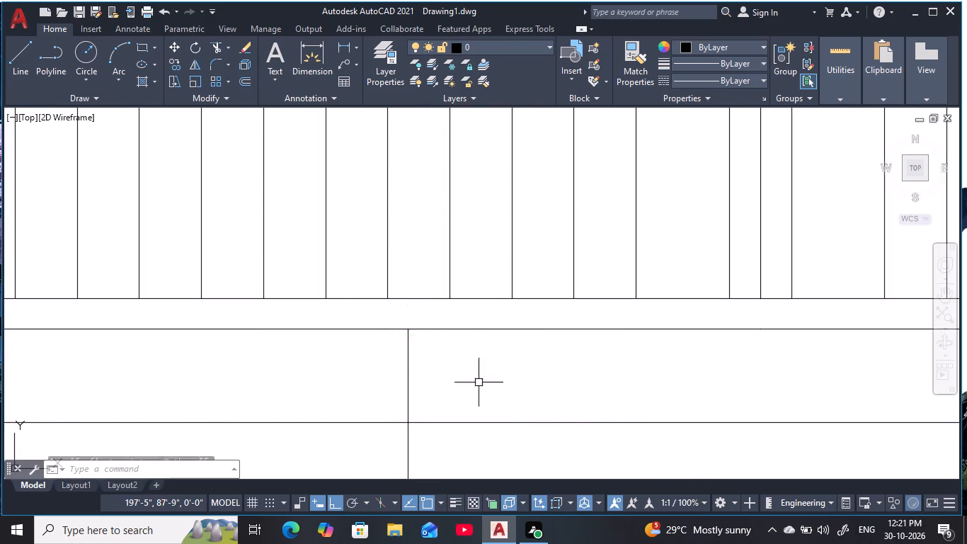
scroll(522, 405, down, 4)
middle_drag(530, 395, 524, 363)
key(Escape)
key(Escape)
middle_drag(577, 420, 565, 414)
key(Escape)
key(Escape)
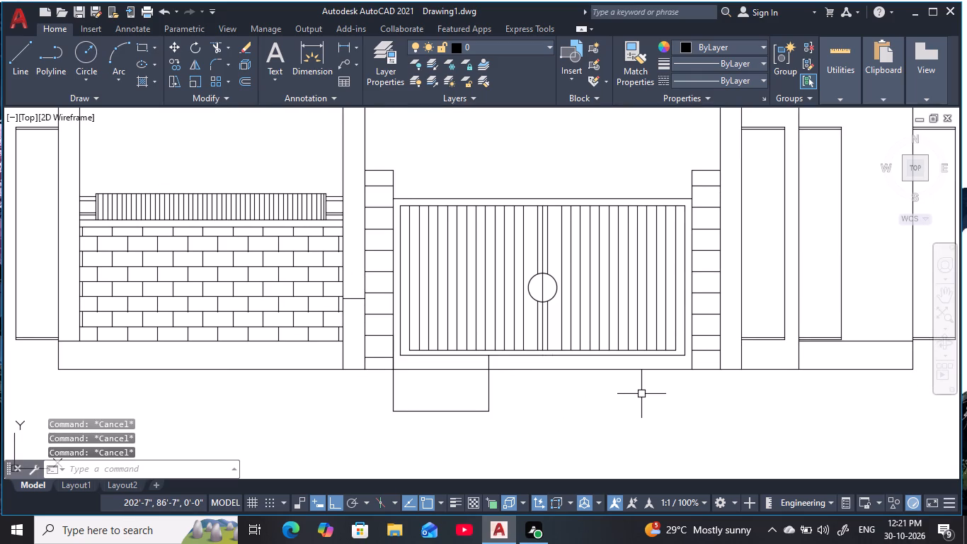
Draw an outline from the right gate pillar's inner edge down, about 3'-1" horizontally to the left, and up to the gate's bottom edge.
text(l)
key(space)
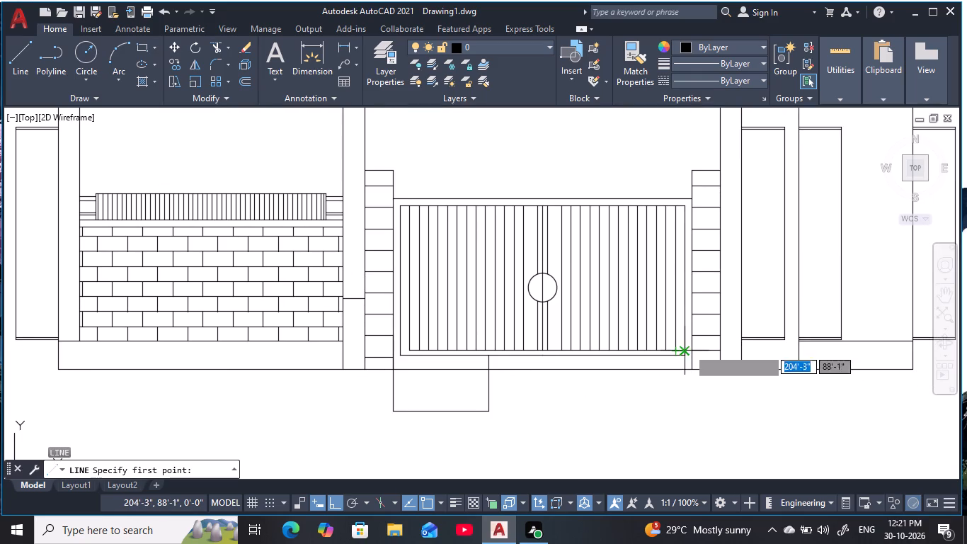
click(689, 335)
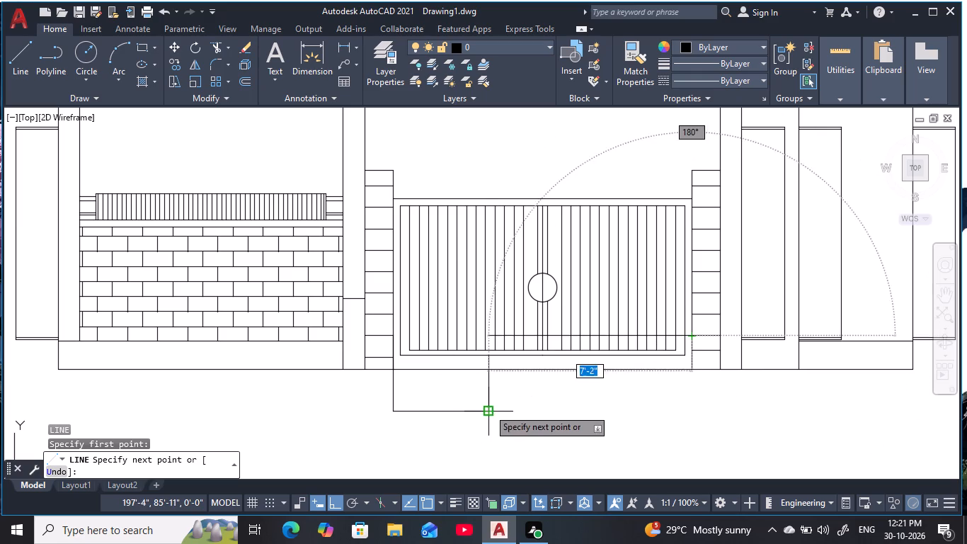
click(694, 409)
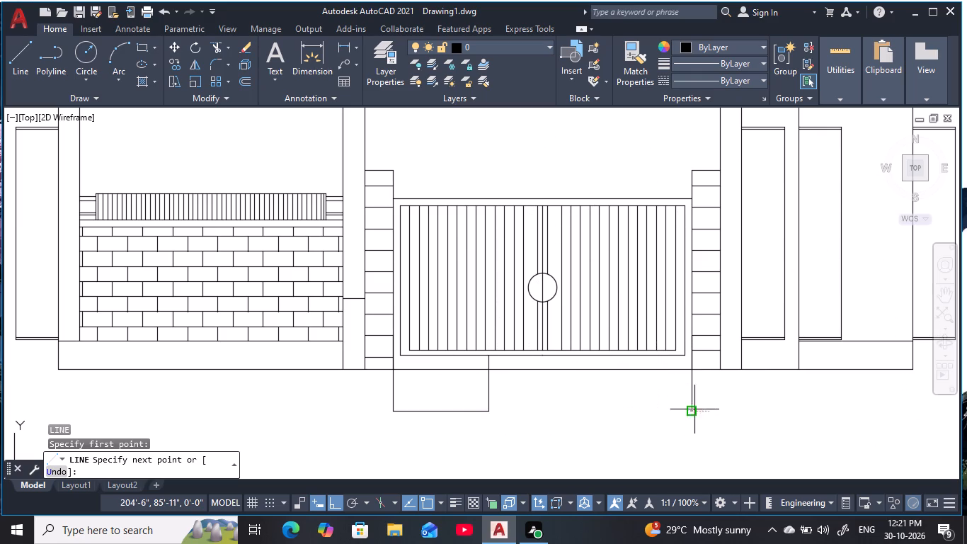
click(603, 409)
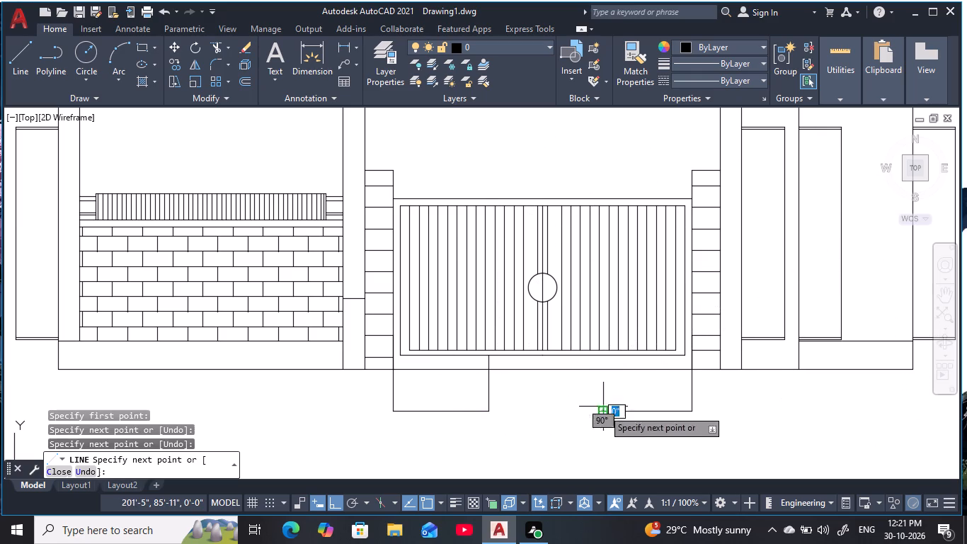
click(602, 353)
key(Escape)
key(Escape)
key(Escape)
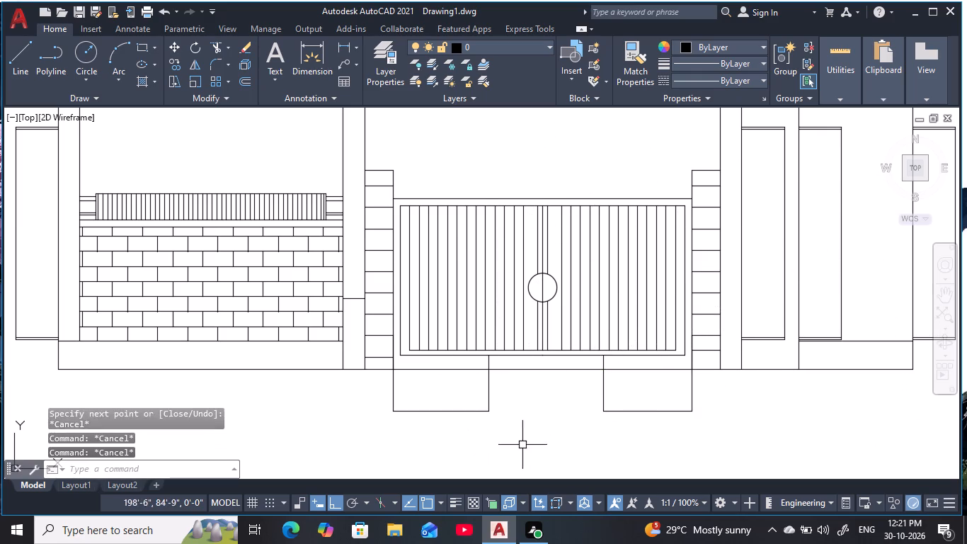
key(Escape)
key(Escape)
key(Escape)
key(Escape)
key(Escape)
key(Escape)
key(Escape)
key(Escape)
key(Escape)
key(Escape)
key(Escape)
key(Escape)
key(Escape)
key(Escape)
key(Escape)
key(Escape)
key(Escape)
key(Escape)
key(Escape)
key(Escape)
key(Escape)
key(Escape)
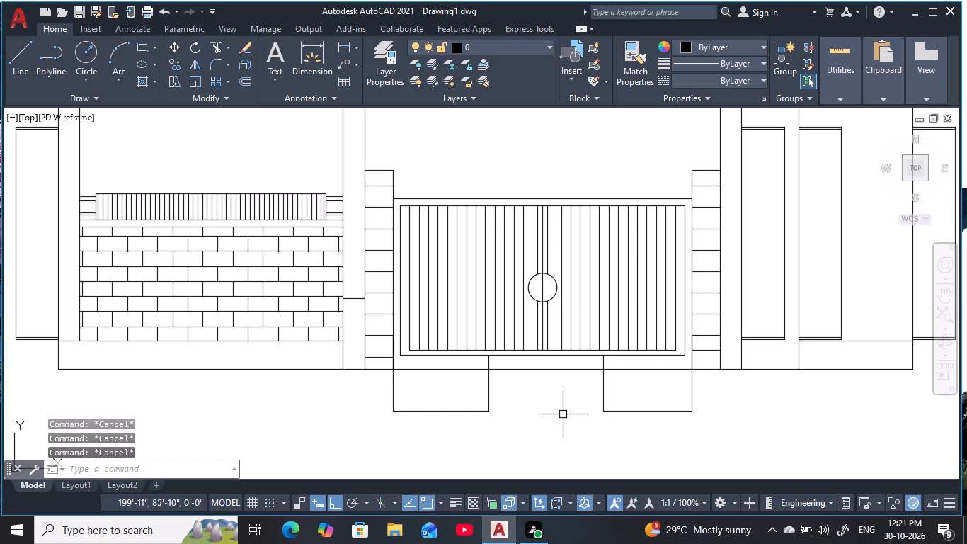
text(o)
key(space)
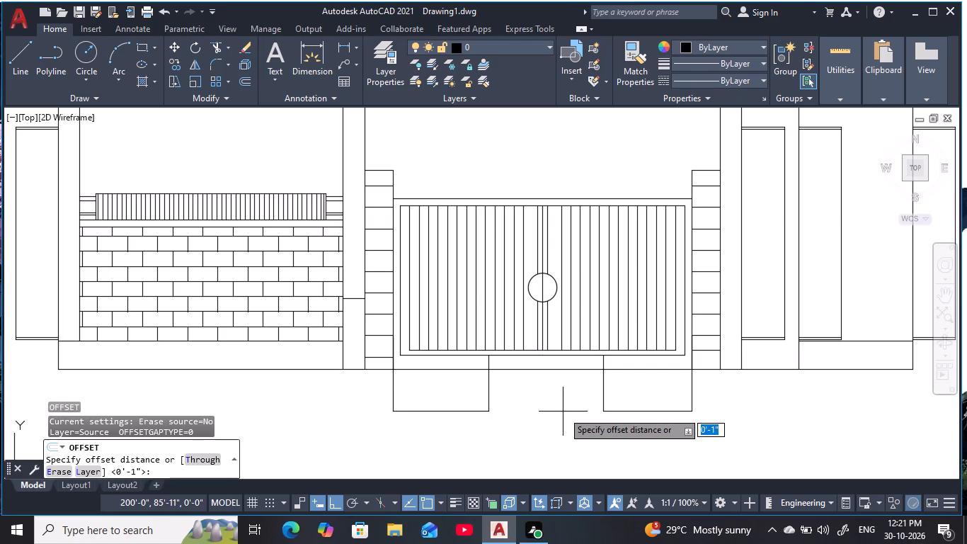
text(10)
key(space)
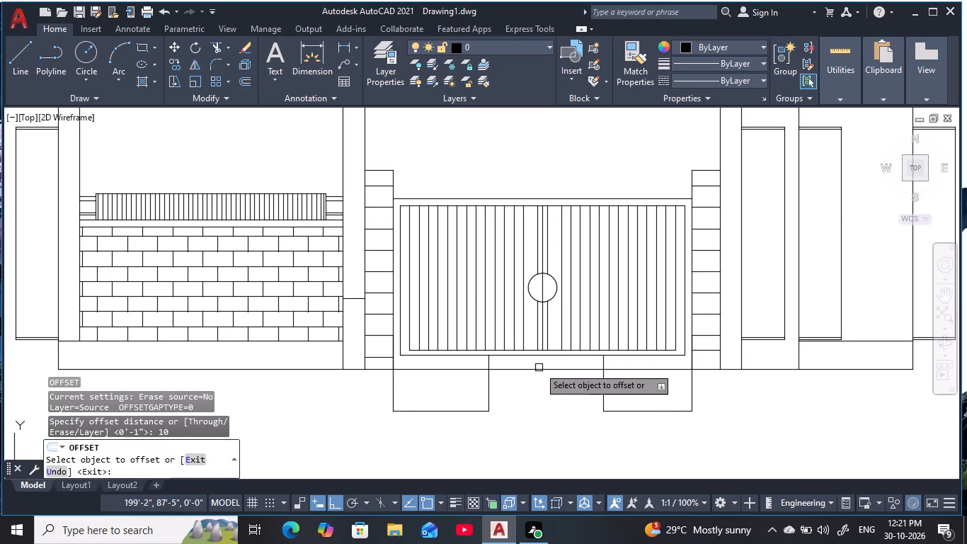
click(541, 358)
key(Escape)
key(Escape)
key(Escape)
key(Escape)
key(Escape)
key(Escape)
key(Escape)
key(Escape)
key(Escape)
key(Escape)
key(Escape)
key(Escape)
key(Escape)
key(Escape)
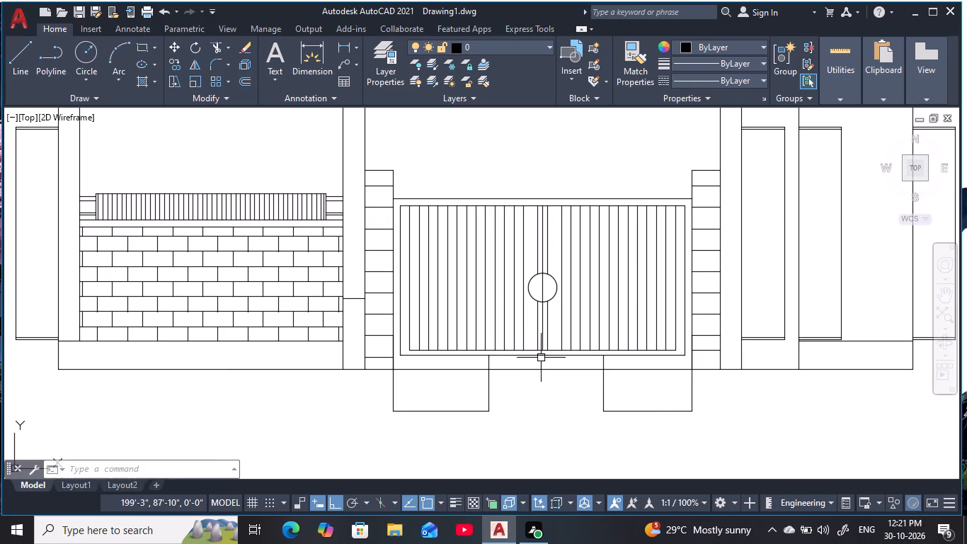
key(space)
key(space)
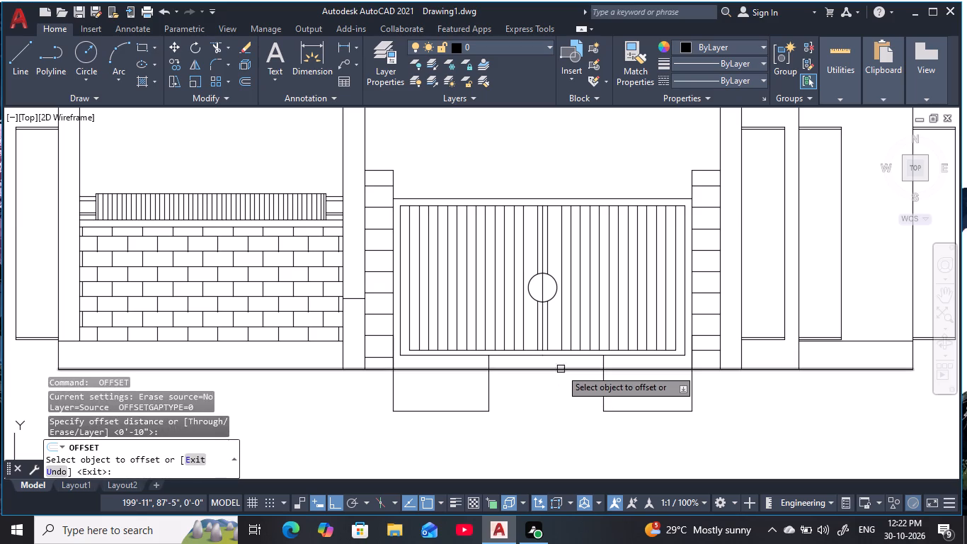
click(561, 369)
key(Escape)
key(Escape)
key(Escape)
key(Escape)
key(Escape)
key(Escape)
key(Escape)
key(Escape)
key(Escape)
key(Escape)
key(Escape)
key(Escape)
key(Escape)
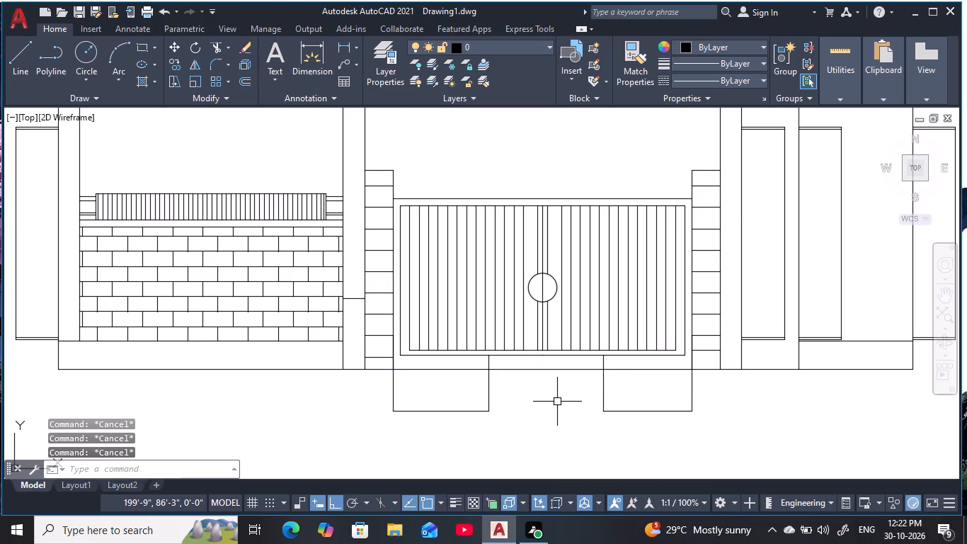
Offset the base line below the gate downward twice at 6" spacing to form step lines.
text(o)
key(space)
text(6)
key(space)
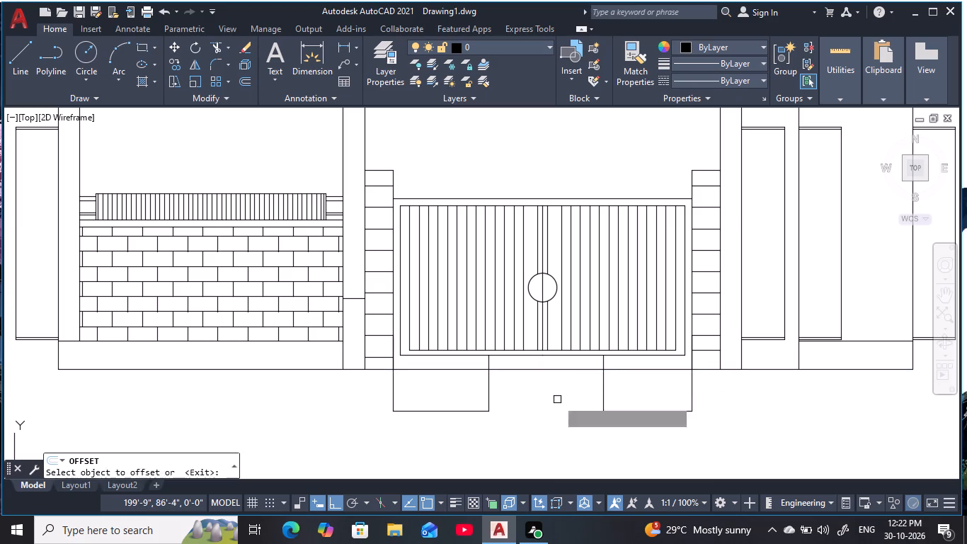
click(551, 370)
click(557, 404)
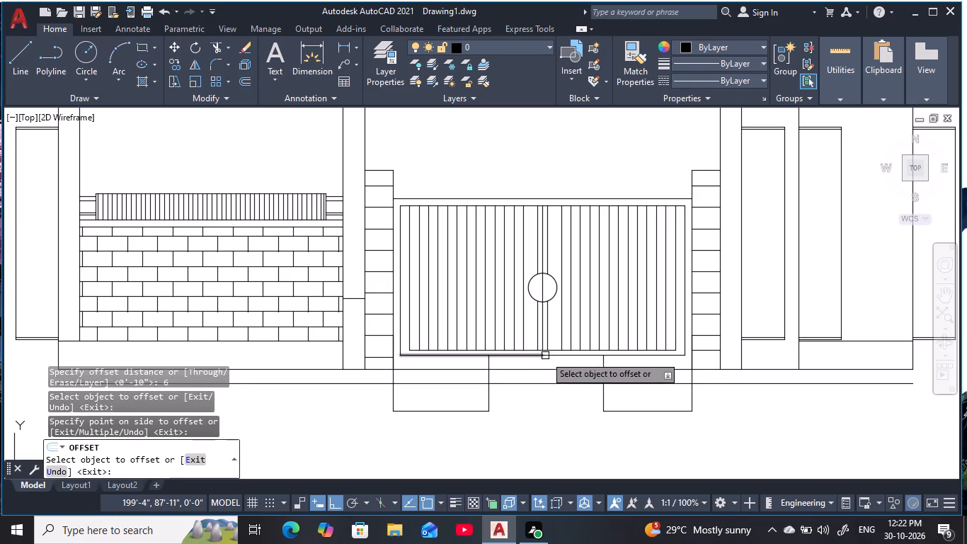
click(545, 356)
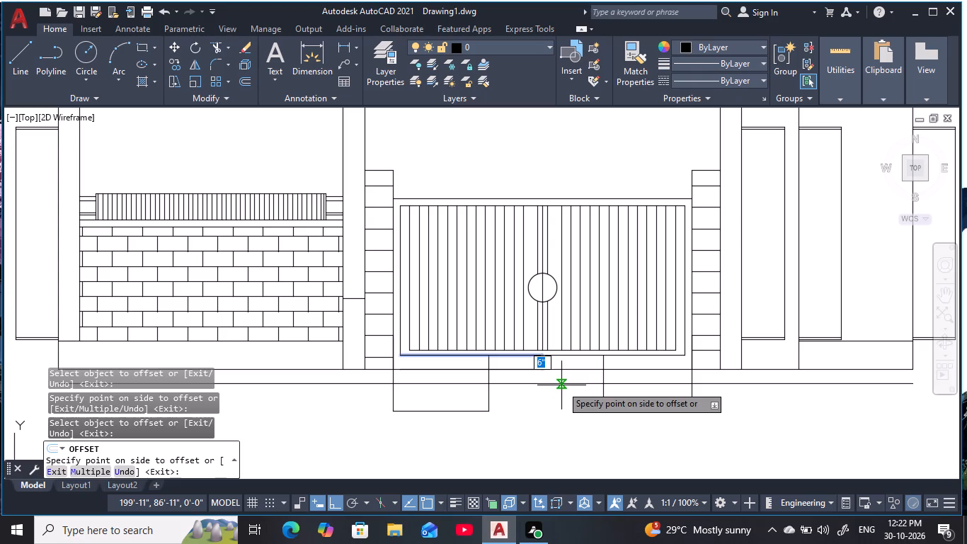
key(Escape)
key(space)
click(561, 385)
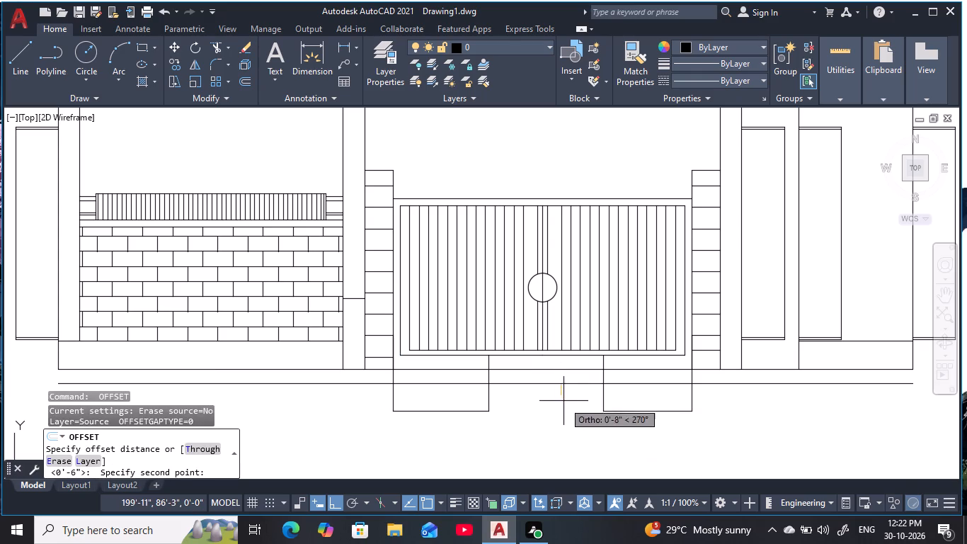
key(space)
click(557, 385)
click(561, 419)
key(Escape)
key(Escape)
key(Escape)
key(Escape)
key(Escape)
key(Escape)
key(Escape)
key(Escape)
key(Escape)
key(Escape)
key(Escape)
key(Escape)
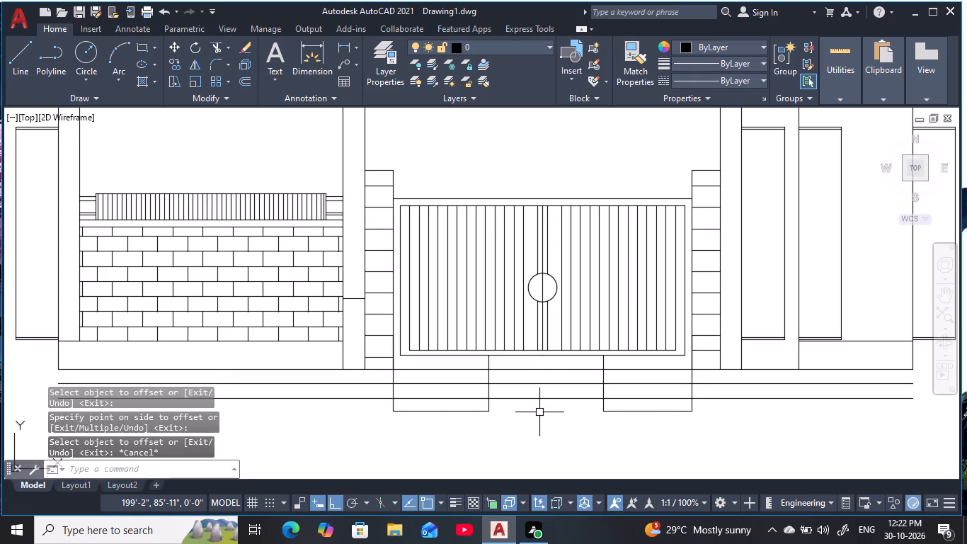
Trim away the parts of both outlines below the gate that extend past the lower offset line.
text(tr)
key(space)
drag(525, 415, 496, 414)
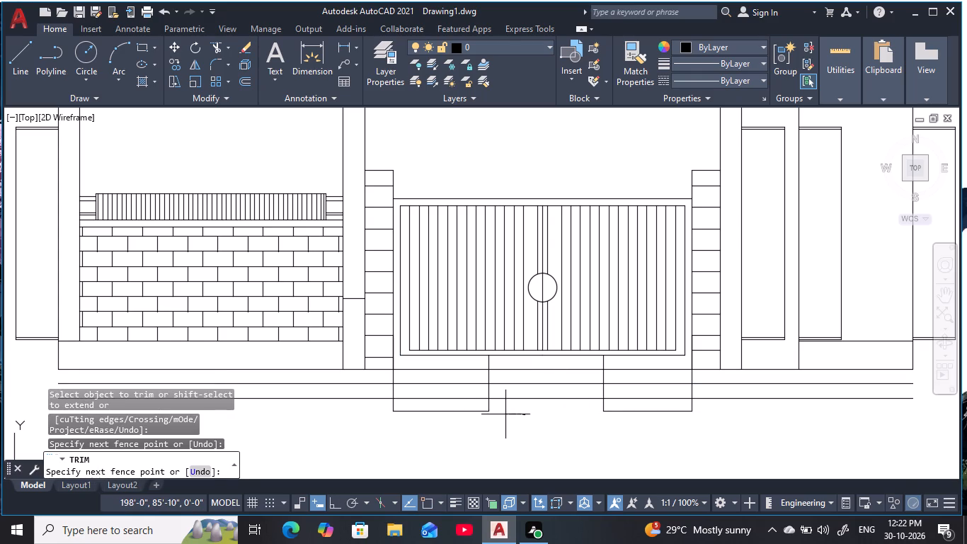
drag(496, 414, 507, 405)
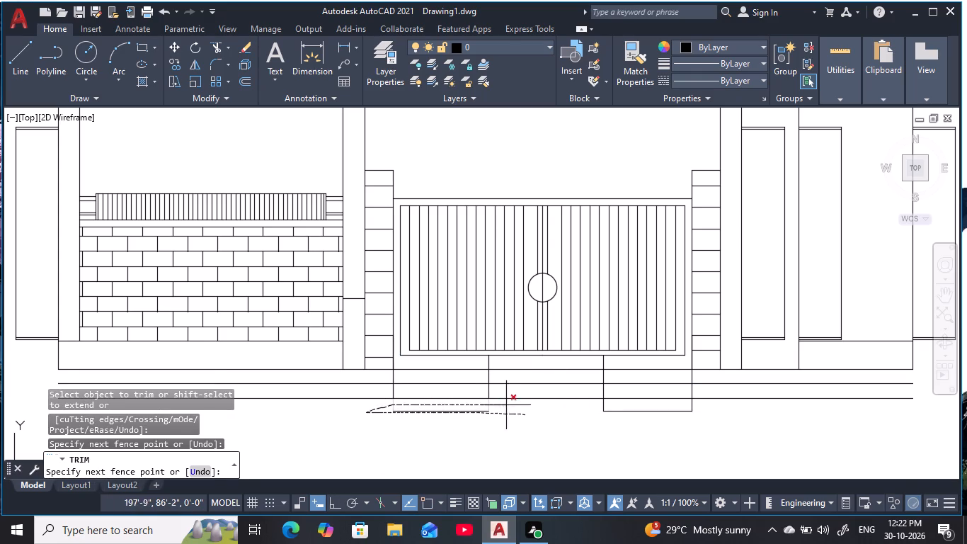
drag(507, 405, 509, 404)
click(458, 412)
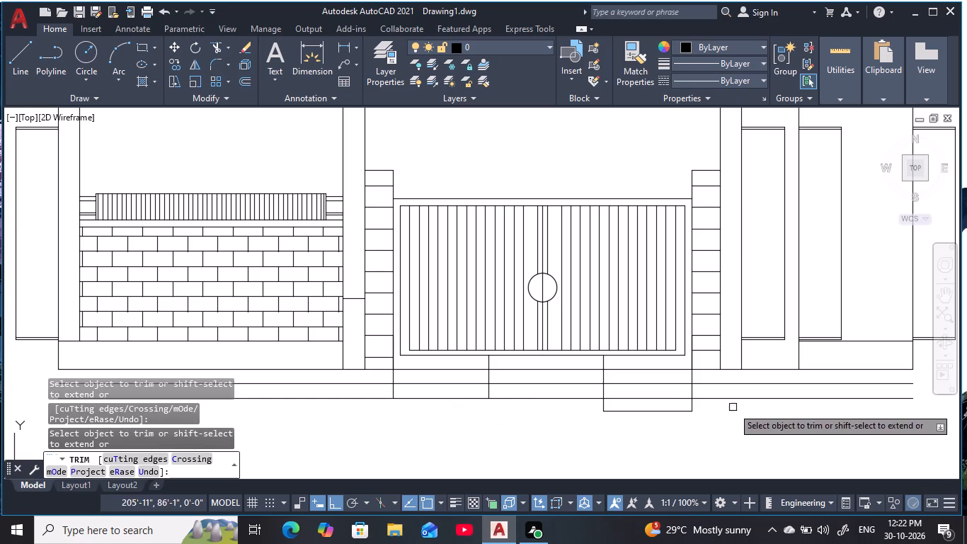
drag(732, 407, 701, 409)
click(557, 409)
click(626, 410)
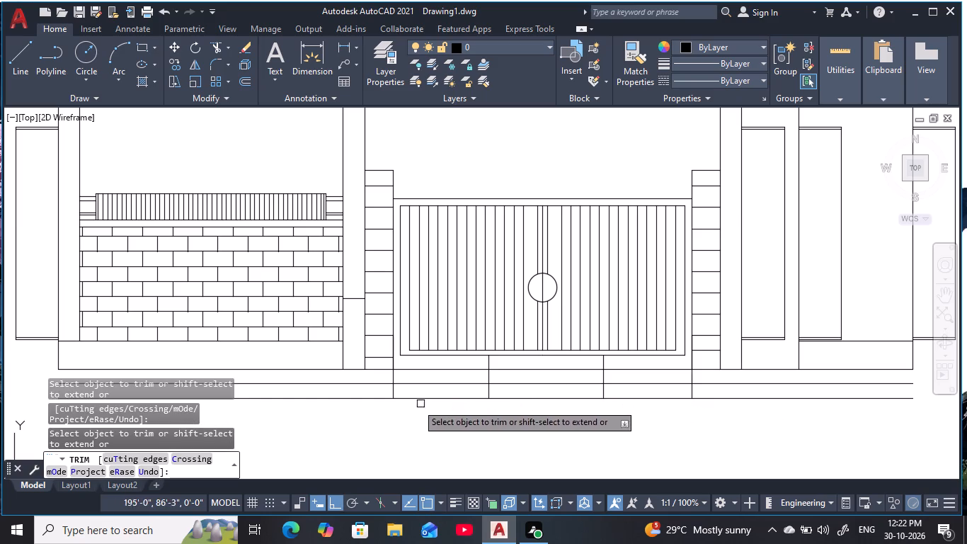
Trim both offset lines outside the outlines, and the base and upper offset lines inside the side blocks, keeping steps only in the middle.
click(356, 381)
click(355, 402)
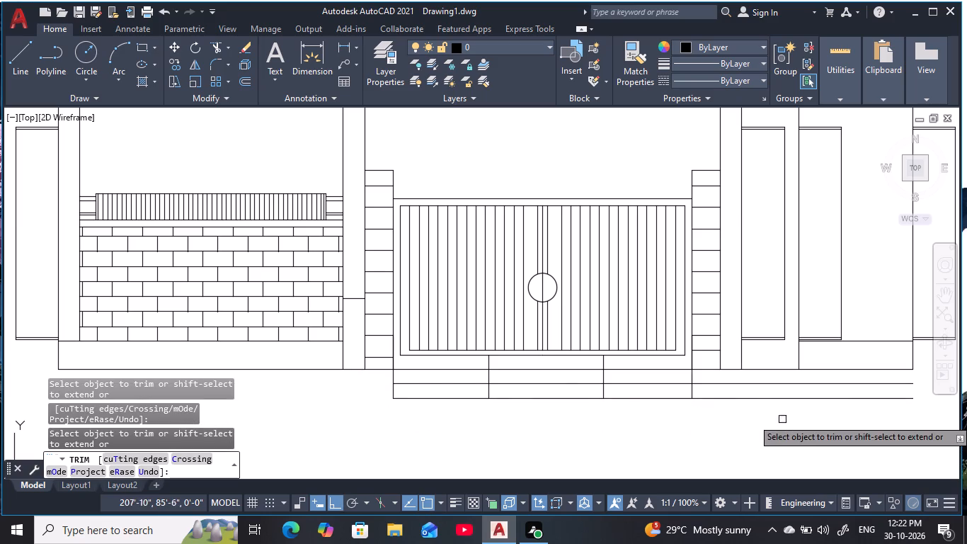
click(754, 397)
click(740, 386)
click(660, 387)
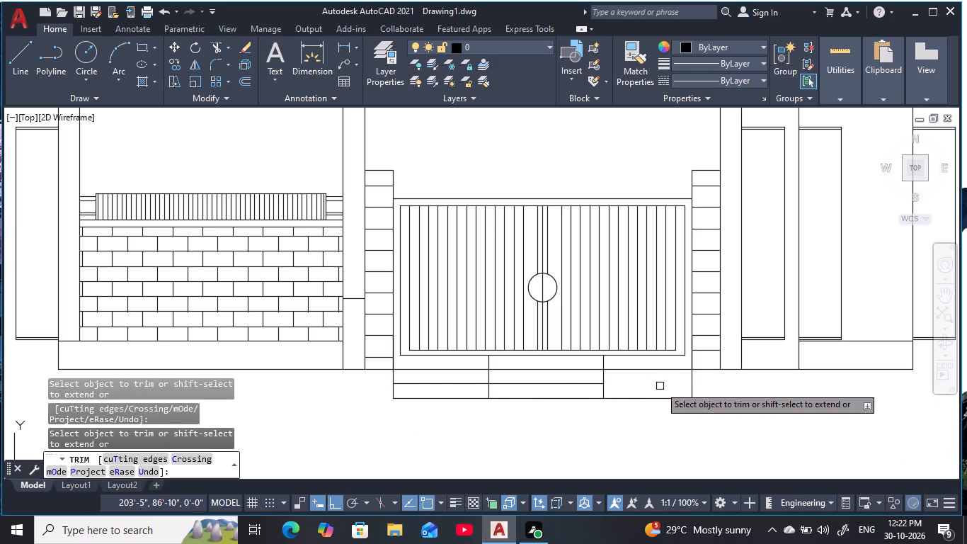
click(651, 370)
click(458, 385)
click(455, 365)
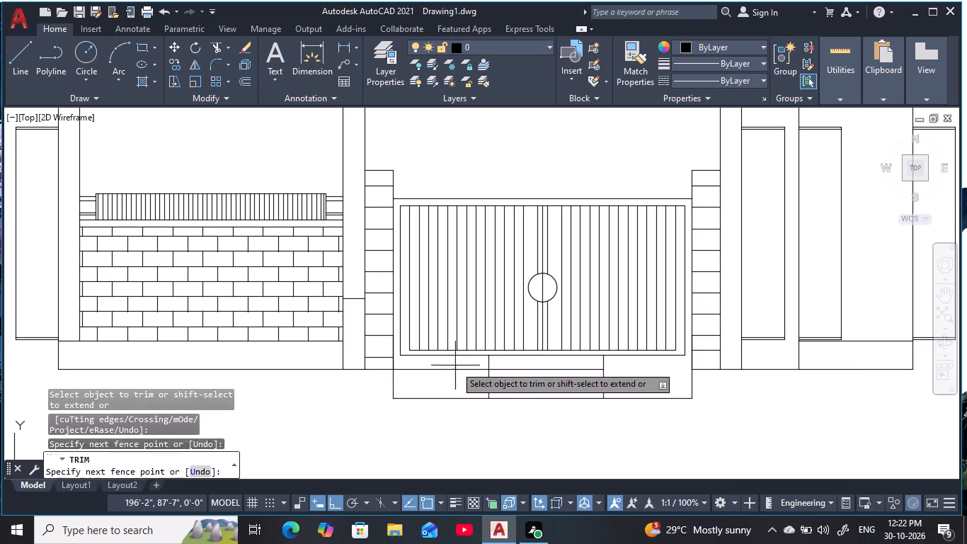
click(459, 376)
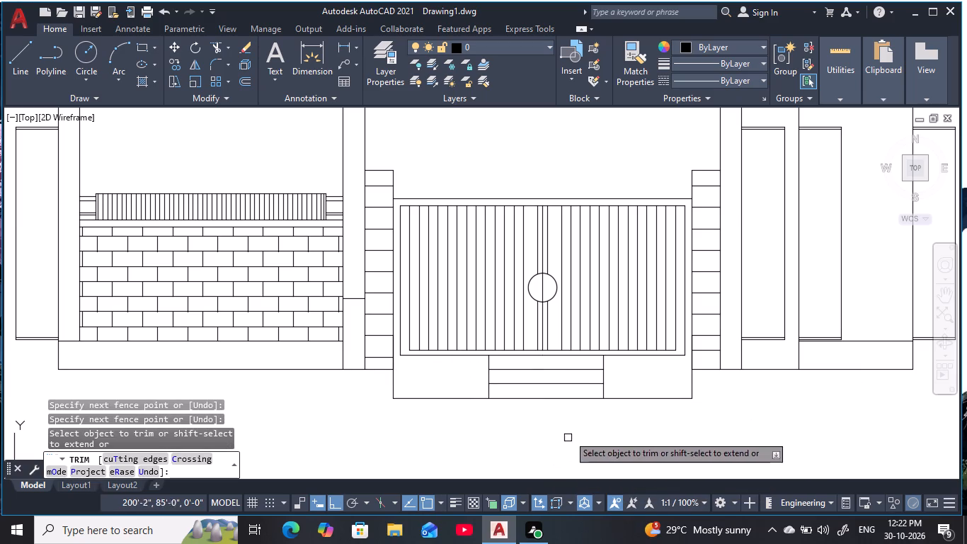
scroll(648, 372, up, 1)
scroll(648, 372, down, 1)
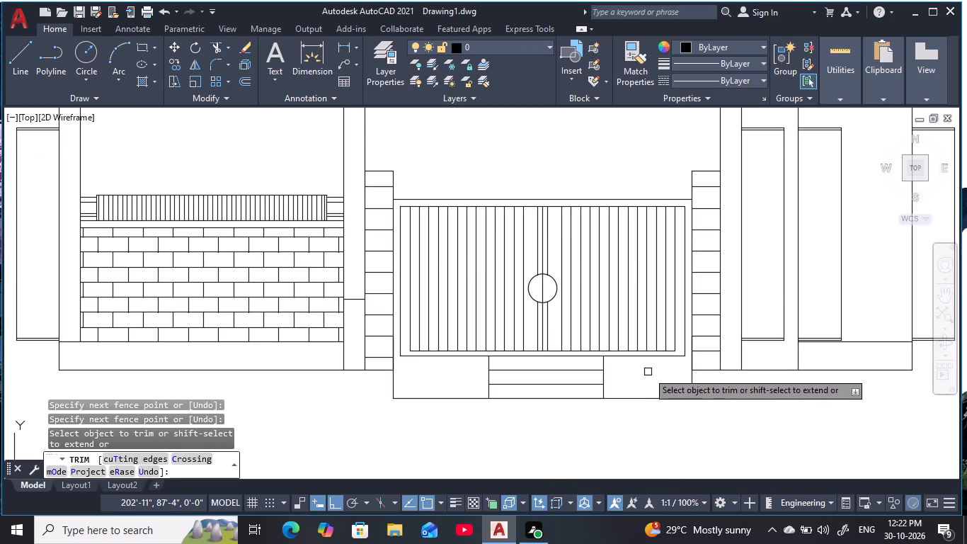
scroll(626, 377, up, 1)
middle_drag(626, 377, 601, 386)
key(Escape)
key(Escape)
key(Escape)
key(Escape)
key(Escape)
key(Escape)
key(Escape)
key(Escape)
key(Escape)
key(Escape)
key(Escape)
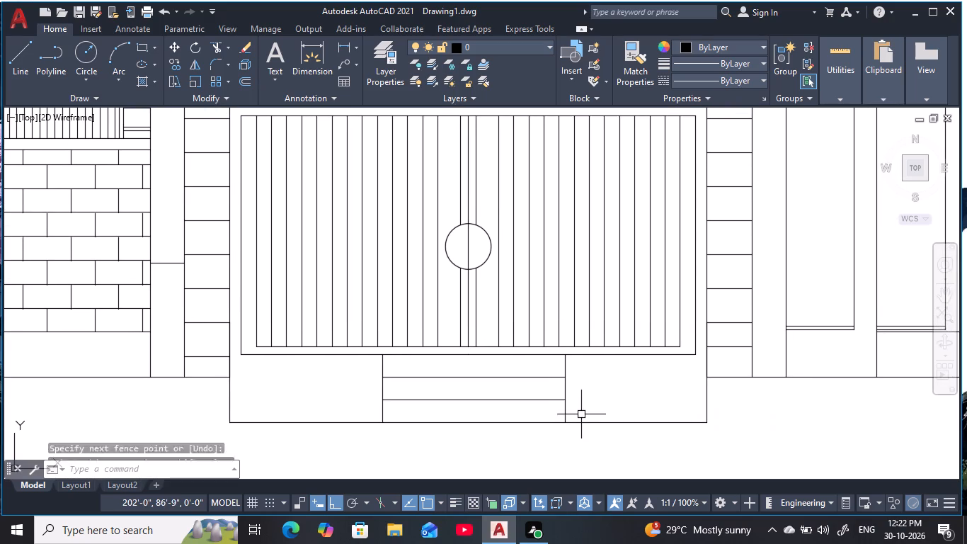
Offset the vertical edges on both sides of the steps 1' inward.
text(o)
key(space)
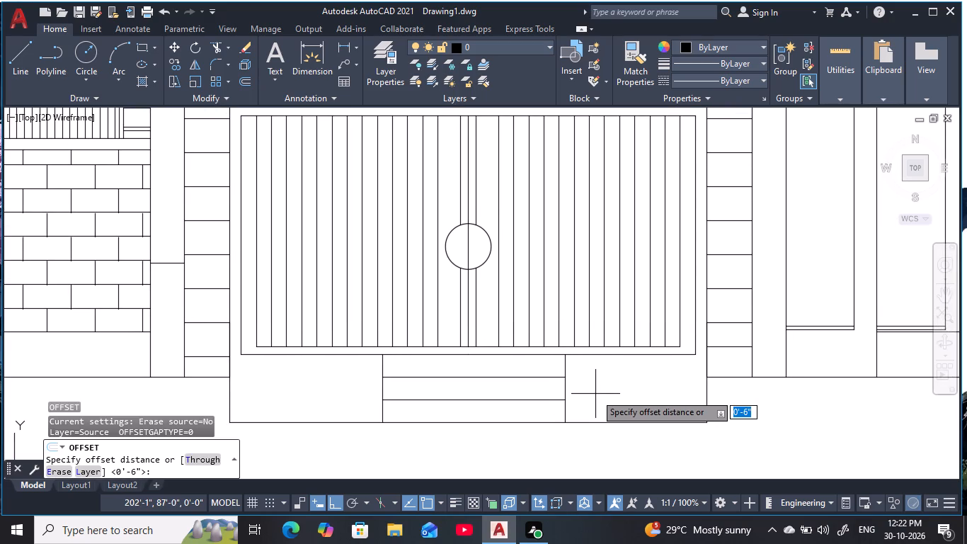
text(1')
key(space)
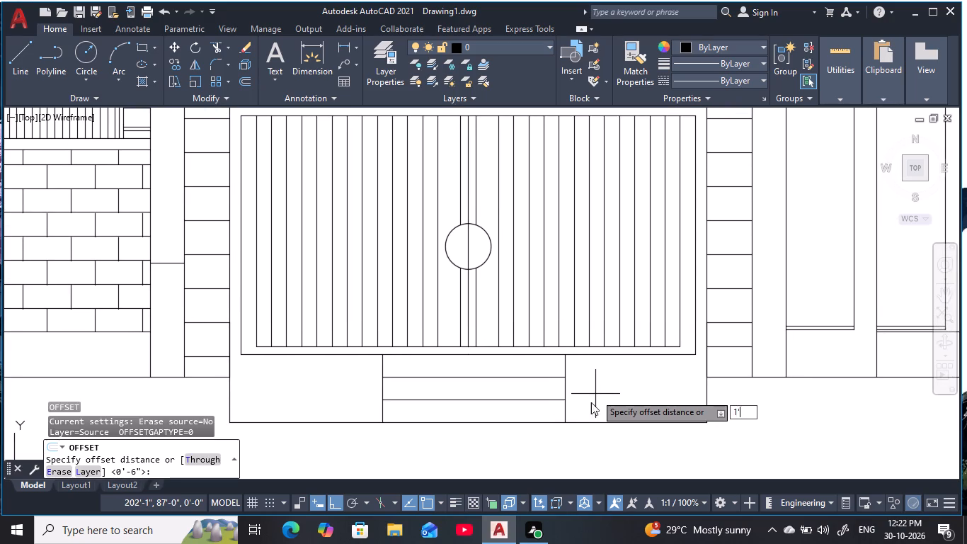
click(568, 391)
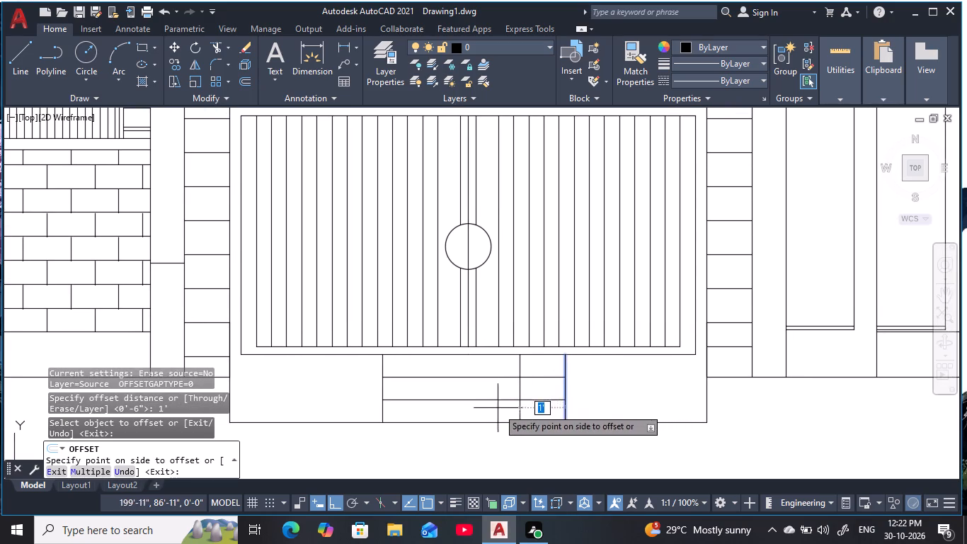
click(493, 409)
click(382, 391)
click(467, 395)
key(Escape)
key(Escape)
key(Escape)
key(Escape)
key(Escape)
key(Escape)
key(Escape)
key(Escape)
key(Escape)
key(Escape)
key(Escape)
key(Escape)
key(Escape)
key(Escape)
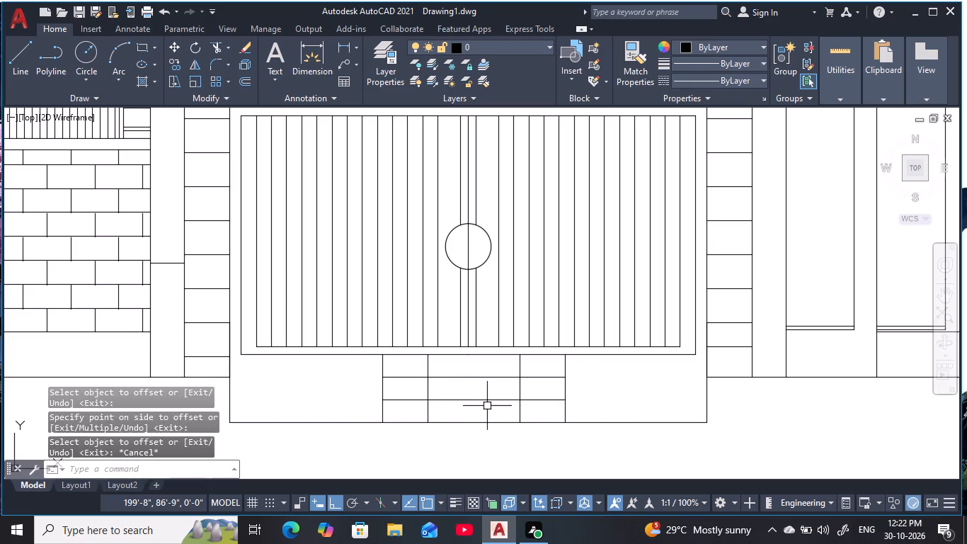
Trim the step lines outside the new inner verticals and remove the original outer step edges on both sides.
text(tr)
key(space)
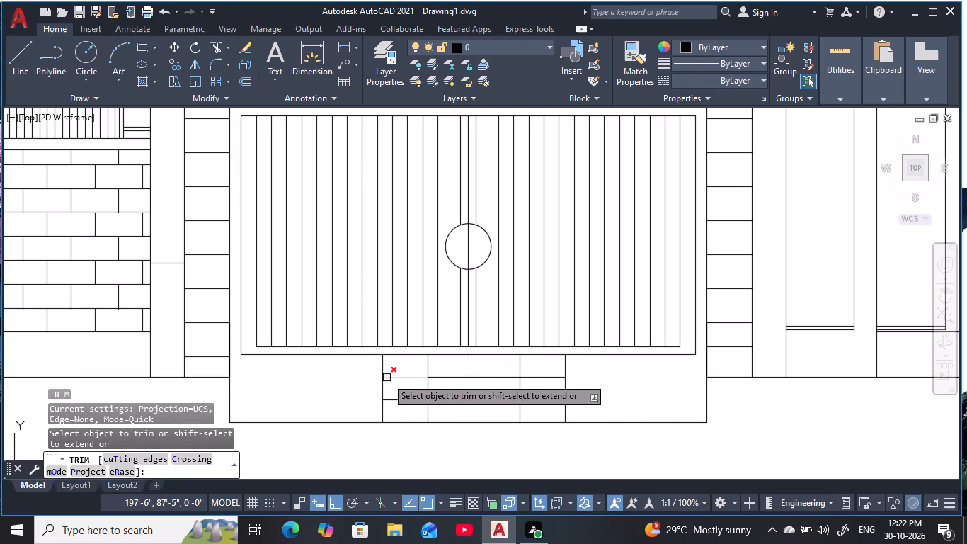
click(404, 368)
click(389, 412)
click(401, 398)
click(367, 392)
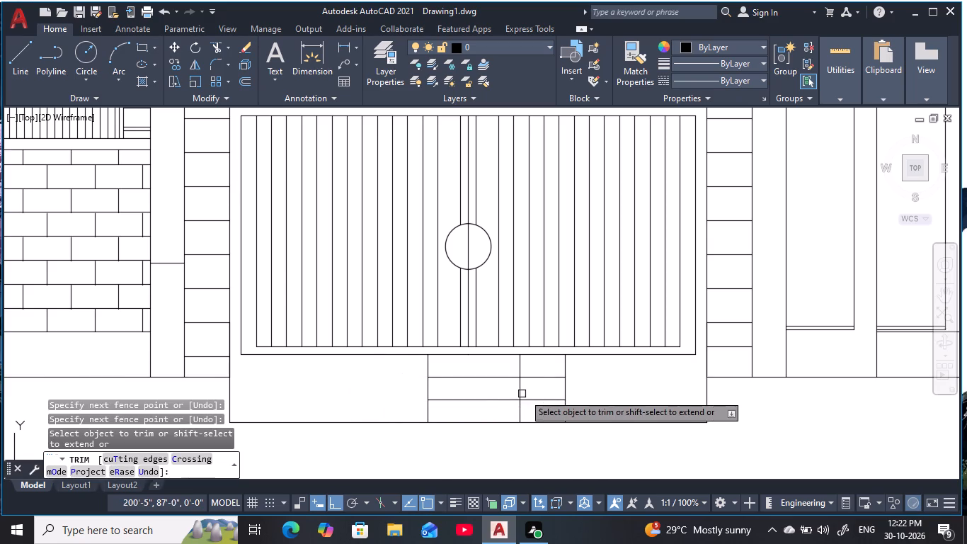
click(542, 370)
click(537, 414)
click(543, 401)
click(583, 390)
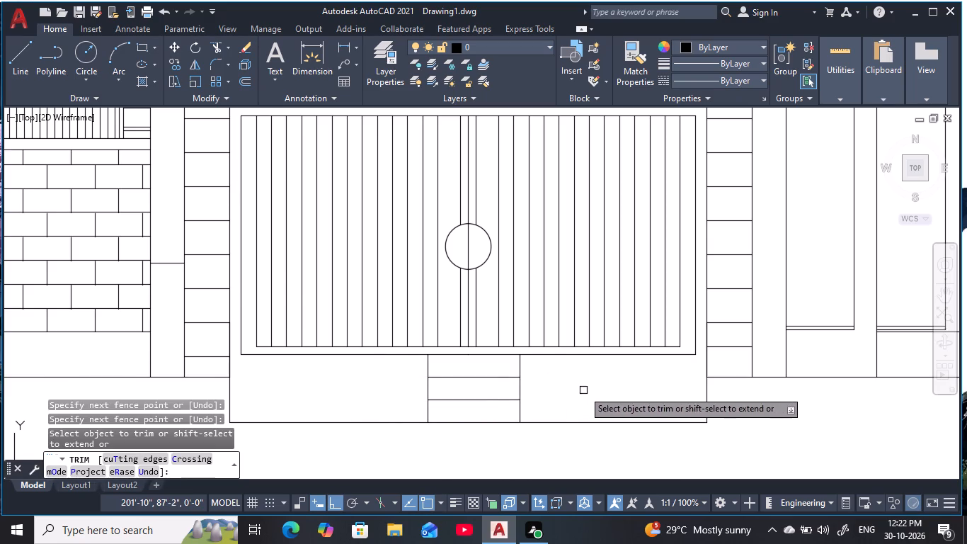
scroll(557, 397, down, 1)
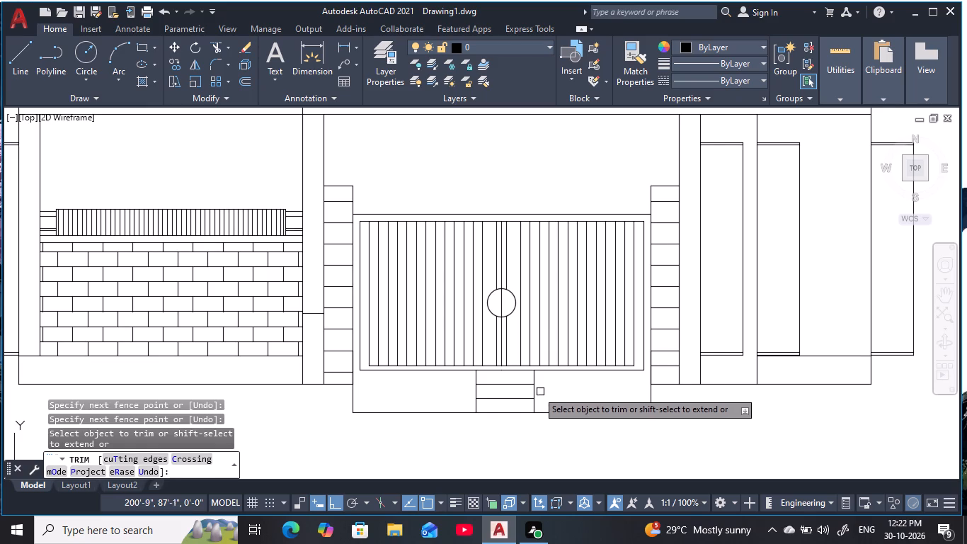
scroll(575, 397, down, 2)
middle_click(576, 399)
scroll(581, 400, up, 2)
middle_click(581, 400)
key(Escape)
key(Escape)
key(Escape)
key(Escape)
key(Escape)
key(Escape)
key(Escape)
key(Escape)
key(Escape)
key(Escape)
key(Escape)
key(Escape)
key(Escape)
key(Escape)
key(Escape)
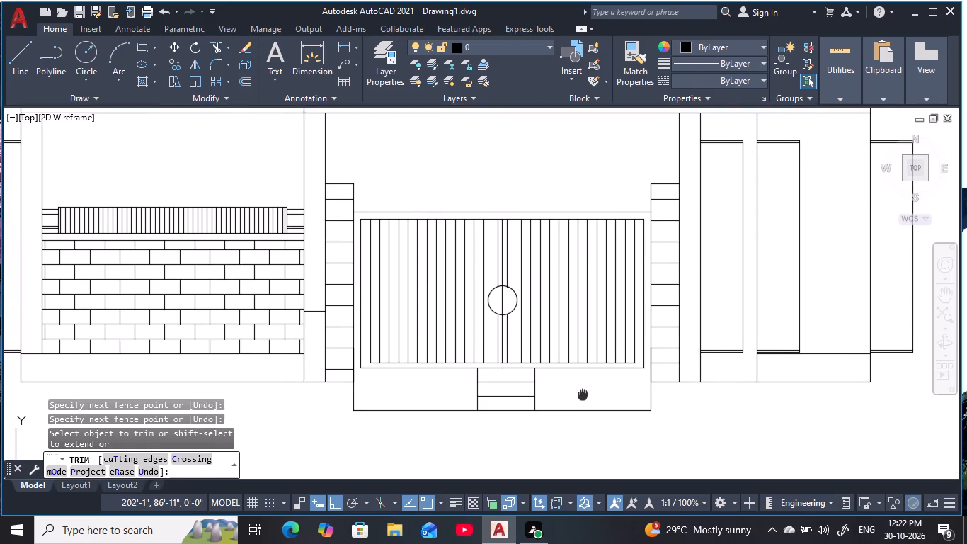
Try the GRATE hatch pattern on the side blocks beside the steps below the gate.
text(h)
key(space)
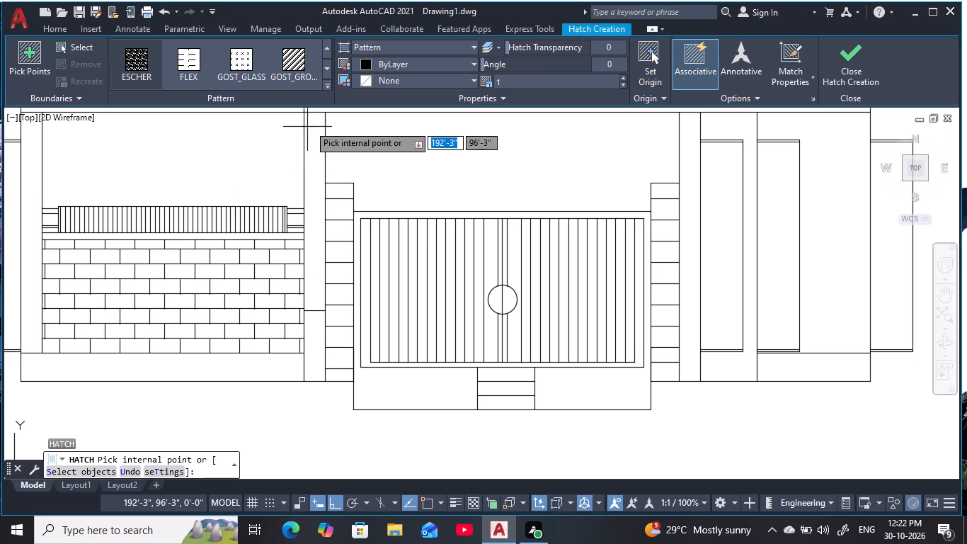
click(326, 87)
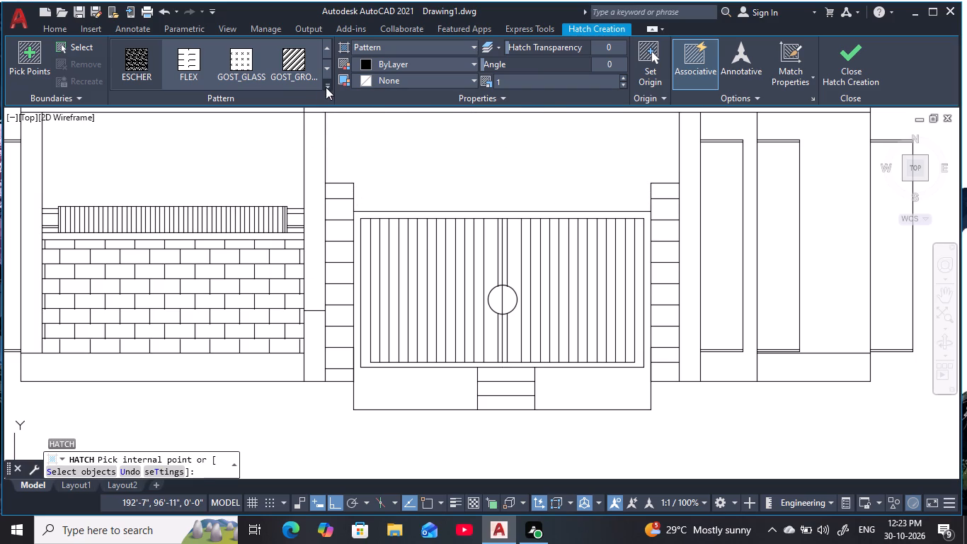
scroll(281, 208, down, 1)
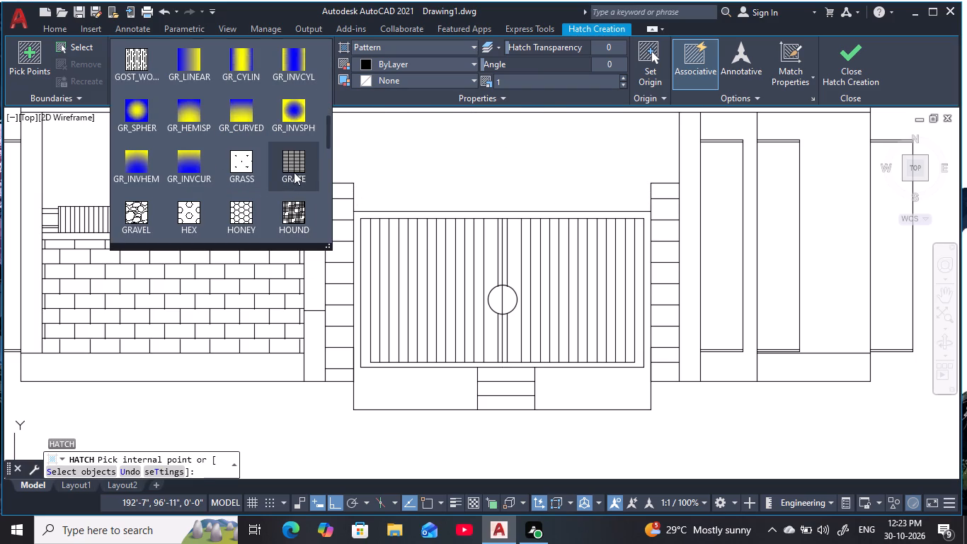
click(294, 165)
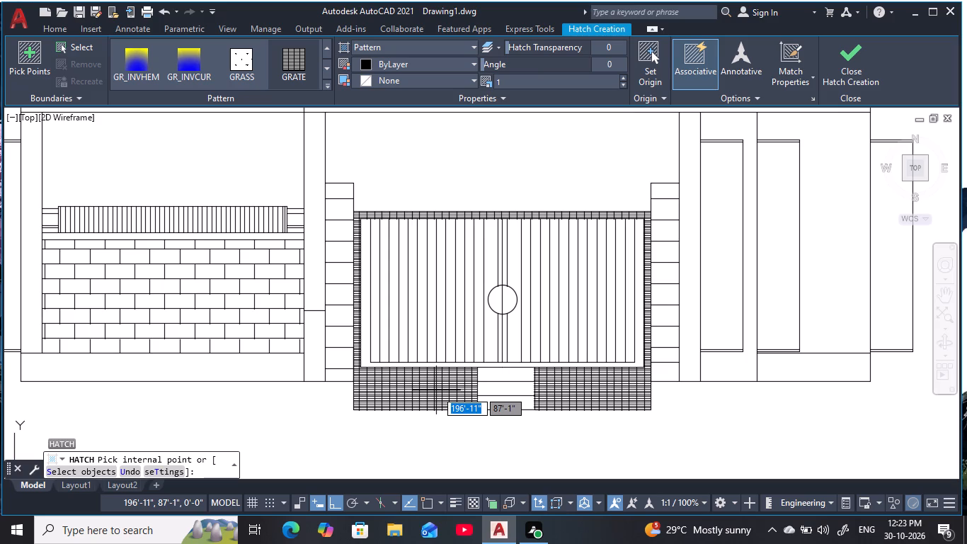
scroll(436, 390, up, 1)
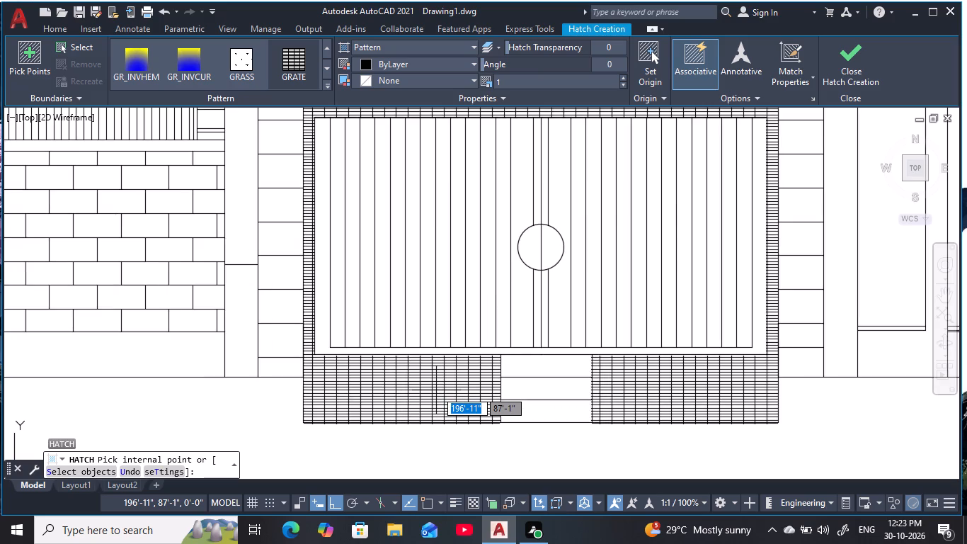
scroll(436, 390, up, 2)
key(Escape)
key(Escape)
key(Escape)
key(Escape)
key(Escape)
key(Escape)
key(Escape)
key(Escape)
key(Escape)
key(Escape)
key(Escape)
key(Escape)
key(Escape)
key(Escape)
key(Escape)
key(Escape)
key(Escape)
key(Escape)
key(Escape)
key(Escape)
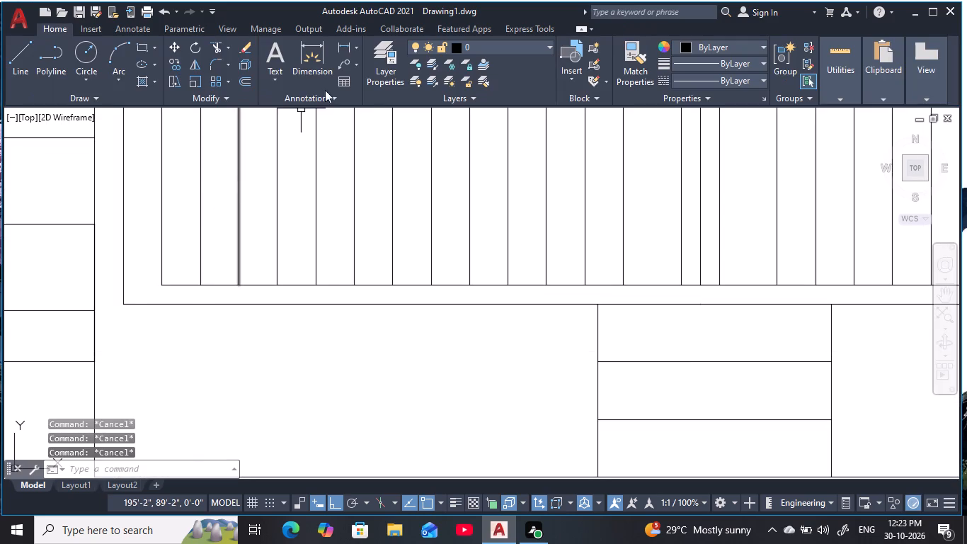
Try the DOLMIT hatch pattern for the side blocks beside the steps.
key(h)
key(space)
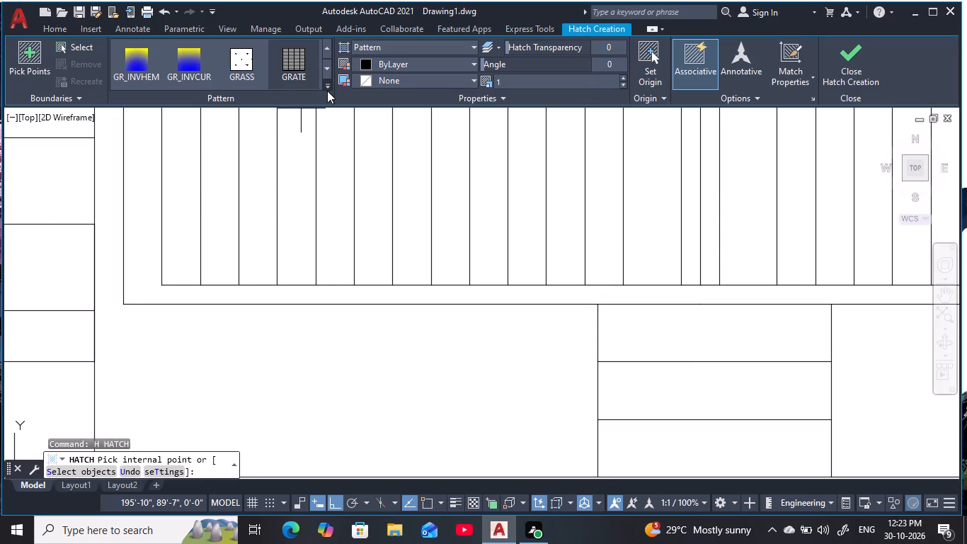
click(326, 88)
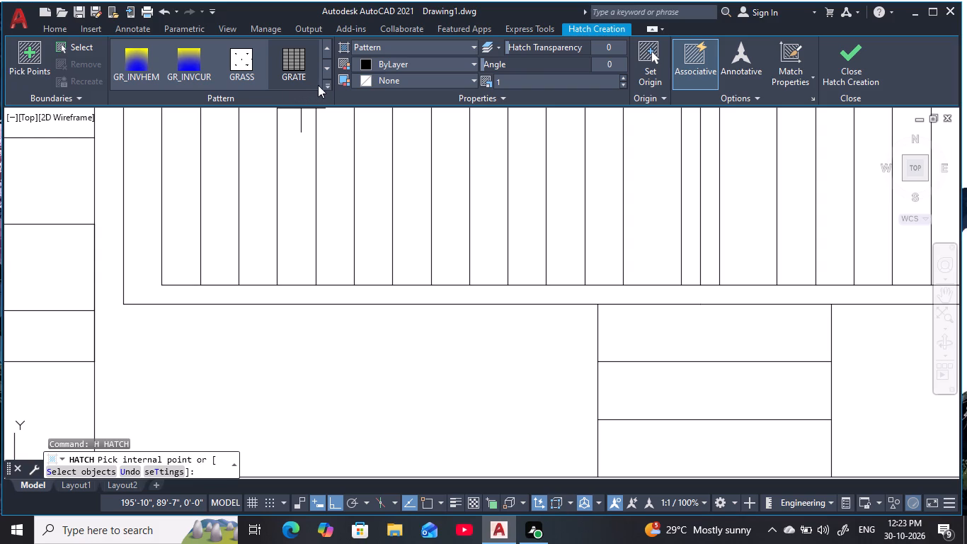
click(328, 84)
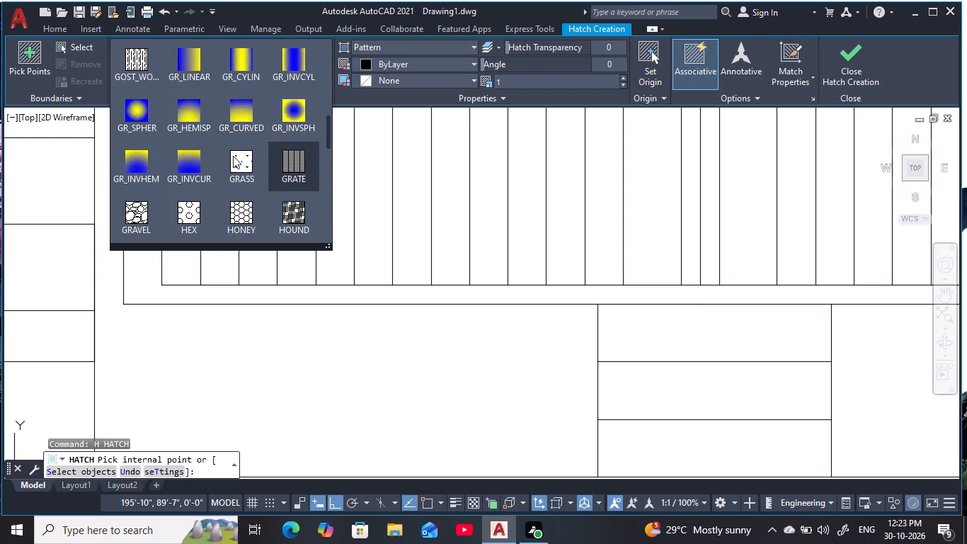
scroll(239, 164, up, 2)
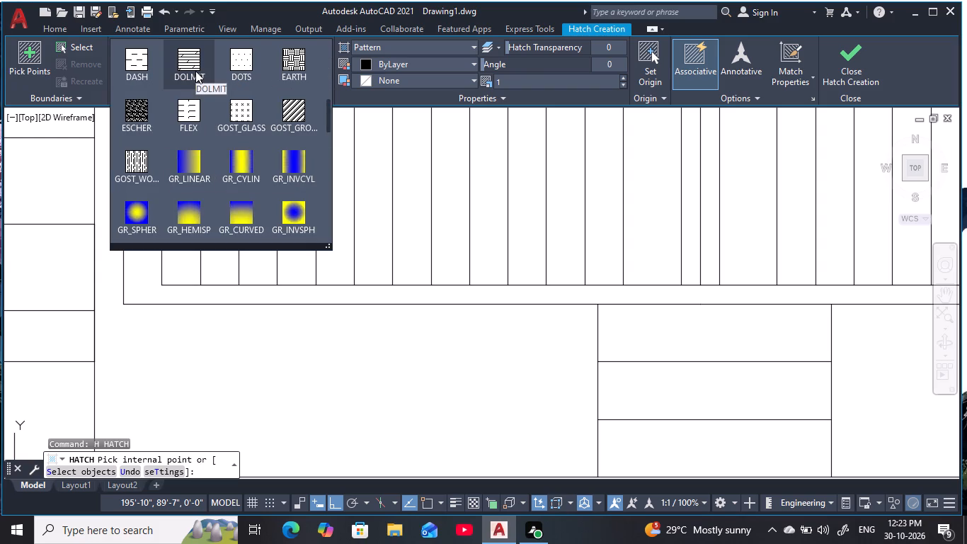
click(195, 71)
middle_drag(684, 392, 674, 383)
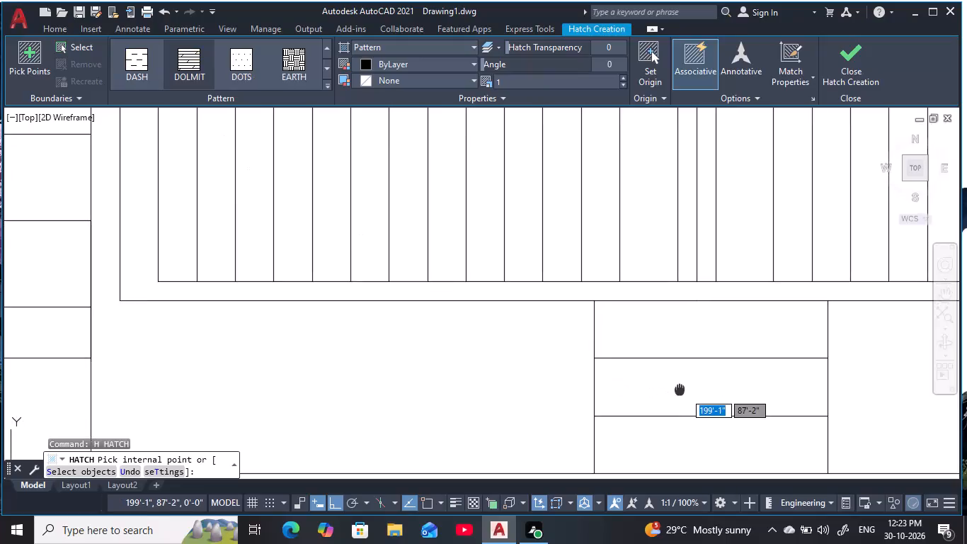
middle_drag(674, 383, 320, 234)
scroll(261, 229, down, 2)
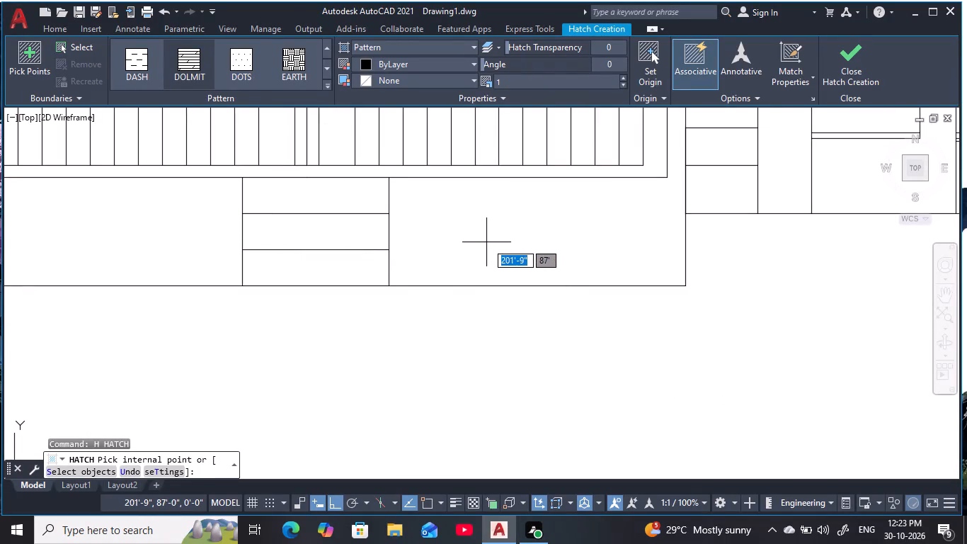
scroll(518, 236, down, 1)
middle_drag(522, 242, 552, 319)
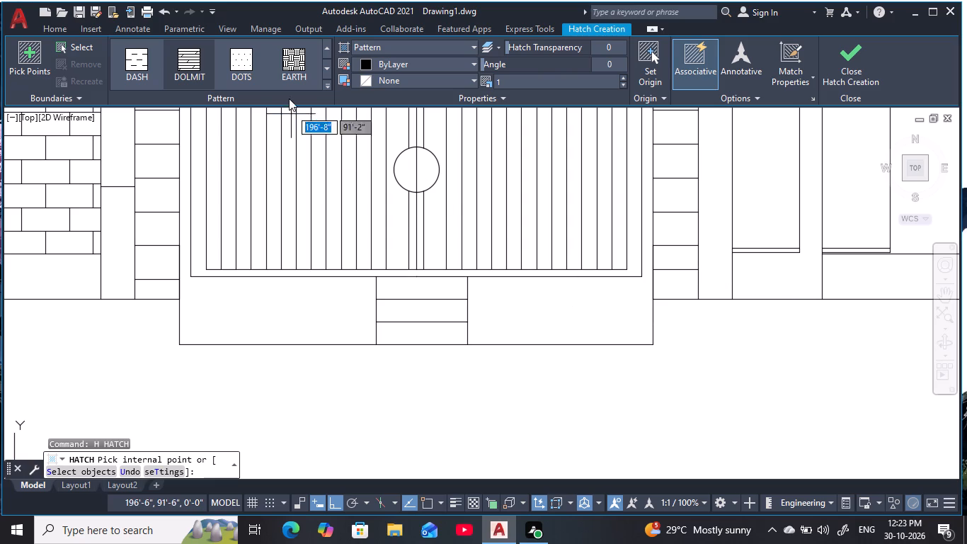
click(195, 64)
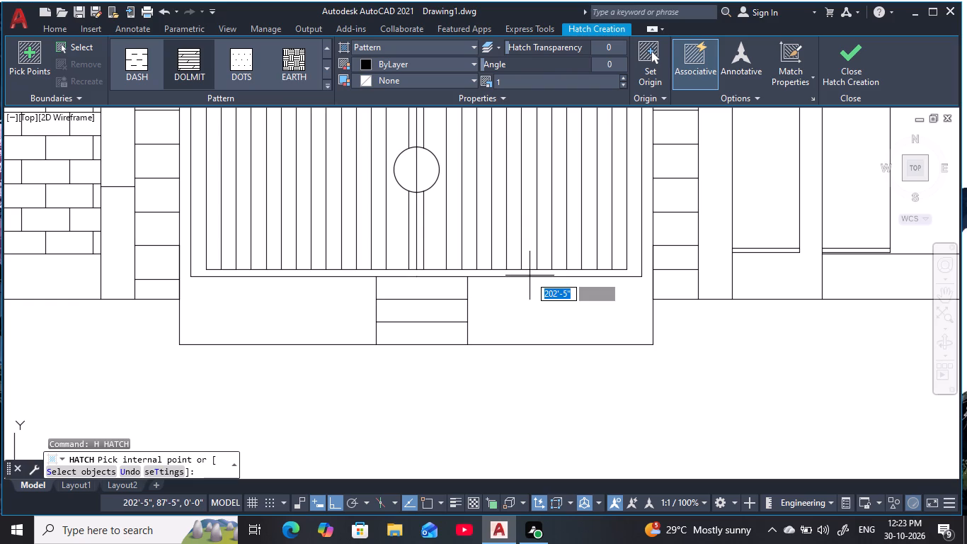
Set the hatch pattern to BRASS and preview it on the side blocks below the gate.
click(328, 86)
scroll(280, 109, up, 2)
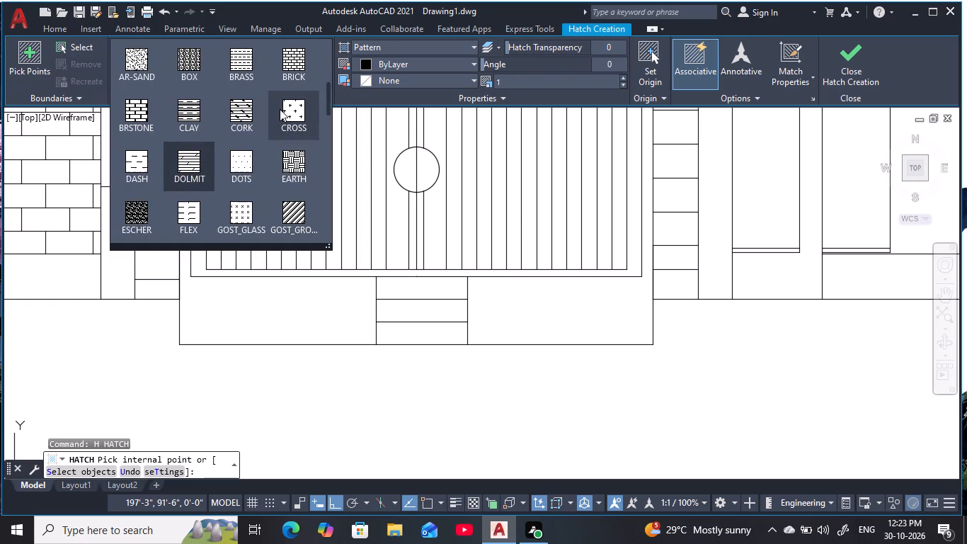
click(248, 64)
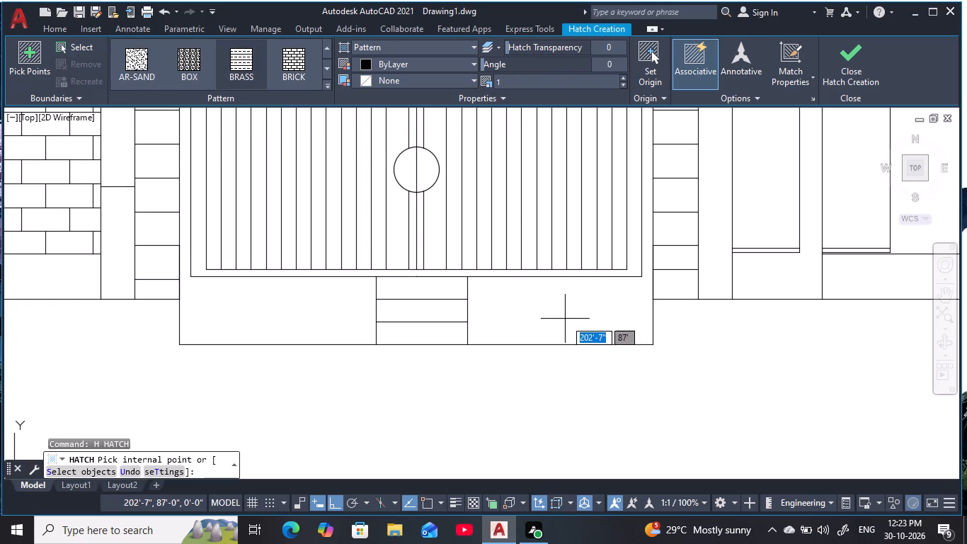
scroll(583, 315, down, 1)
middle_drag(578, 324, 570, 333)
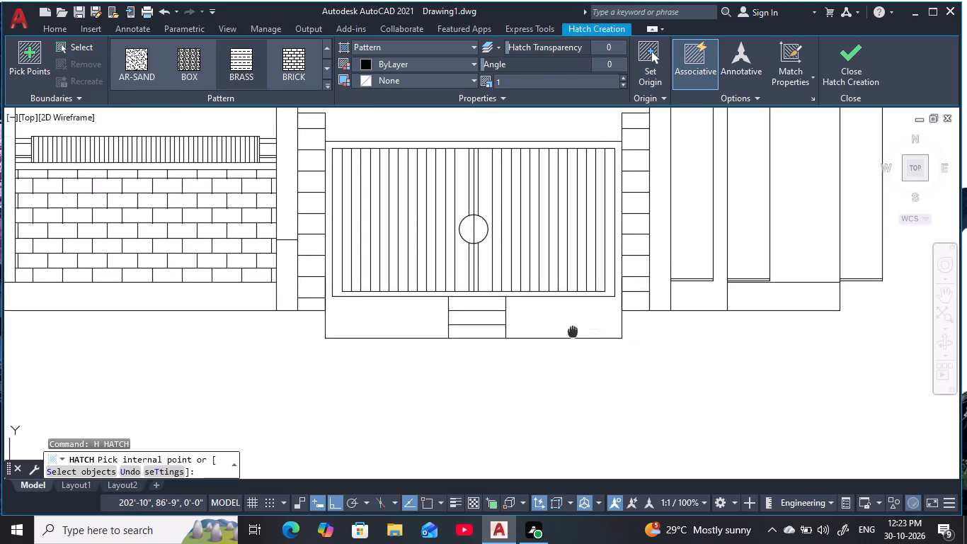
middle_drag(570, 333, 487, 394)
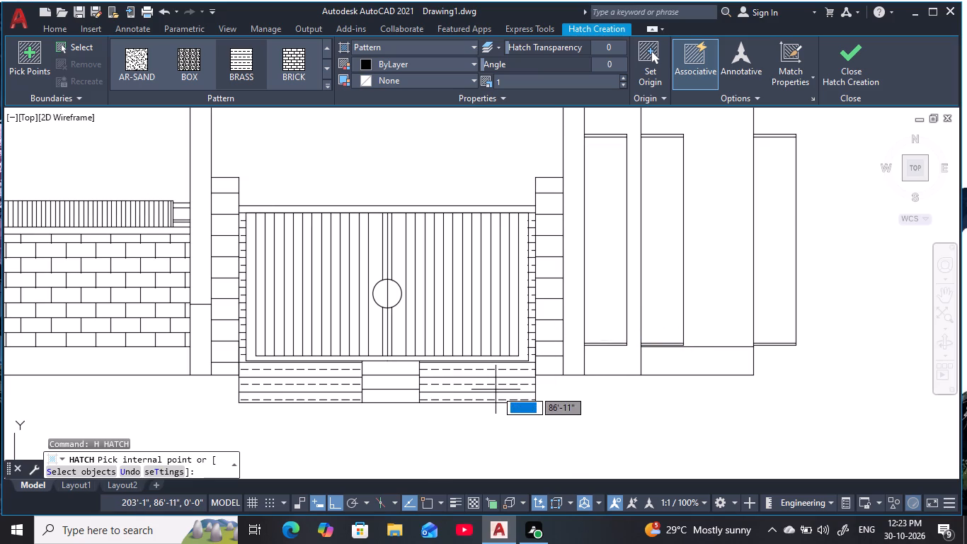
key(Escape)
key(Escape)
key(Escape)
key(Escape)
key(Escape)
key(Escape)
key(Escape)
key(Escape)
key(Escape)
key(Escape)
key(Escape)
key(Escape)
key(Escape)
key(Escape)
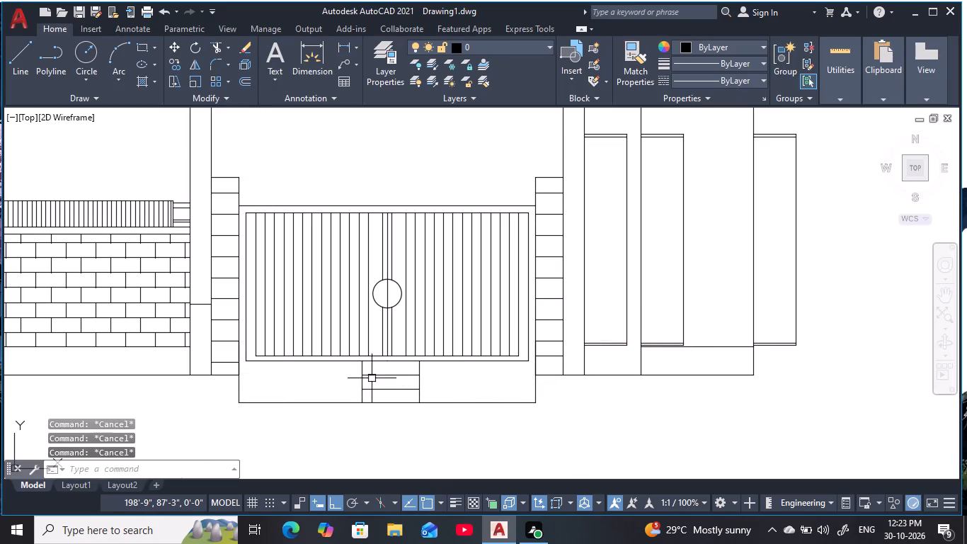
Draw short horizontal lines about 3" long from the gate frame's lower corners to the outer verticals, closing the top of both side blocks.
text(l)
key(space)
scroll(248, 377, up, 3)
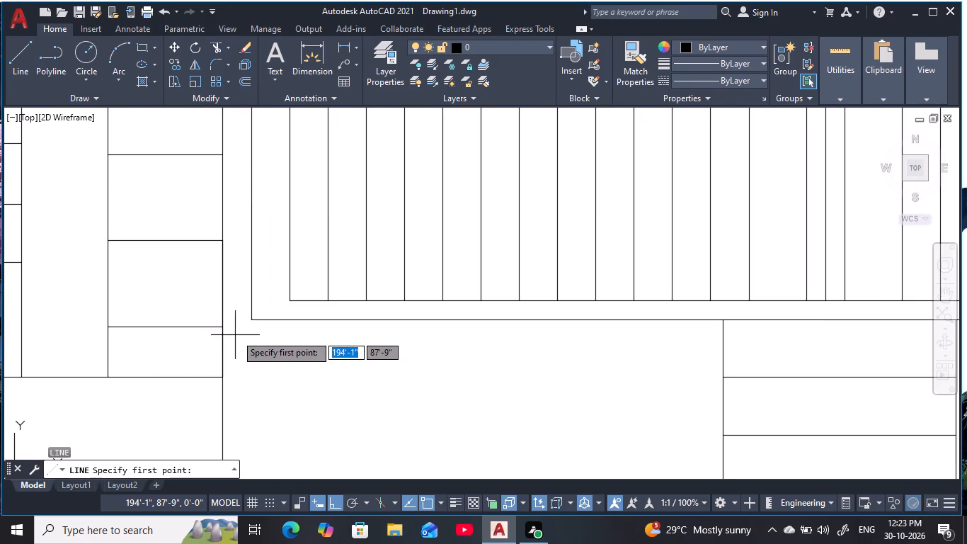
click(250, 319)
click(218, 319)
key(Escape)
scroll(448, 360, down, 1)
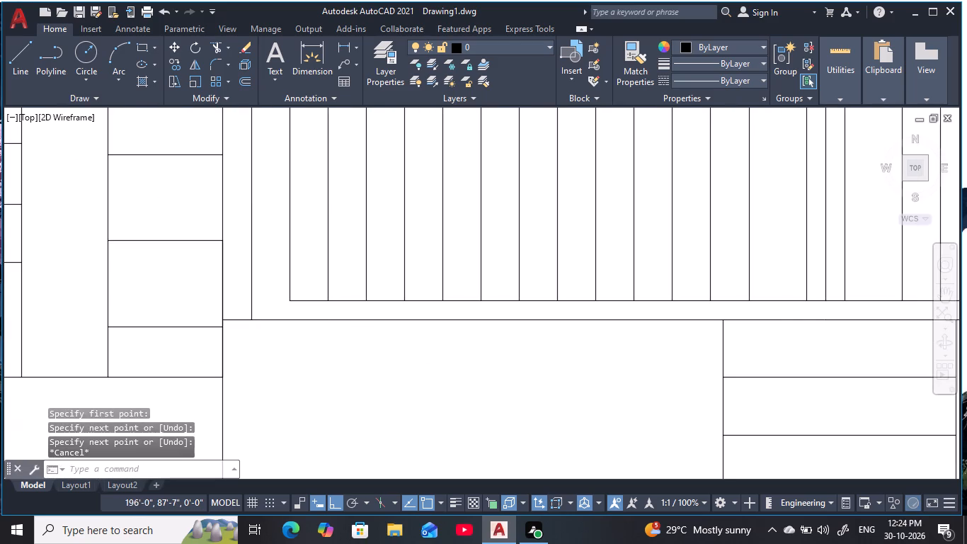
middle_drag(448, 361, 181, 366)
scroll(168, 366, down, 1)
scroll(634, 365, up, 1)
key(space)
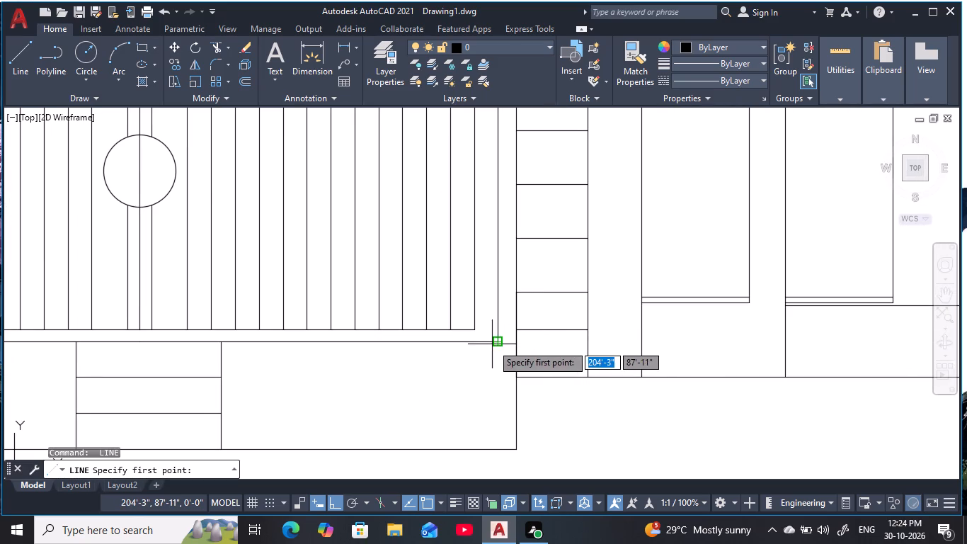
click(500, 341)
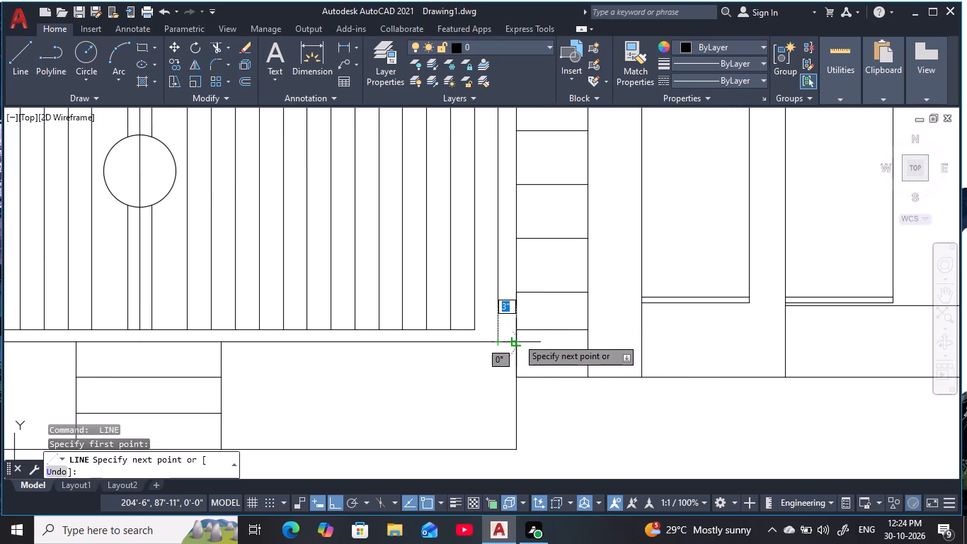
click(517, 338)
key(Escape)
scroll(395, 341, down, 1)
middle_drag(400, 344, 682, 326)
key(Escape)
Hatch both side blocks beside the central steps with the BRASS pattern at scale 1.
text(h)
key(space)
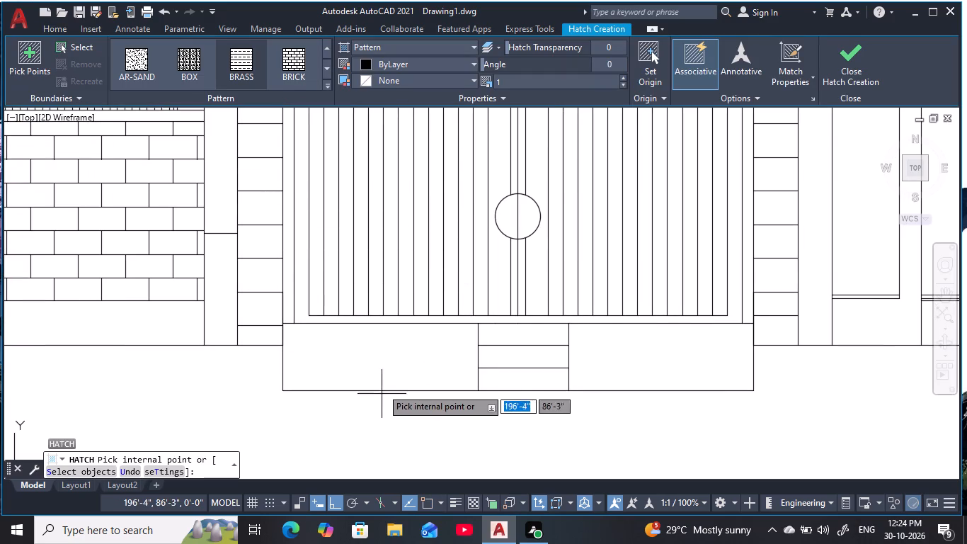
click(397, 371)
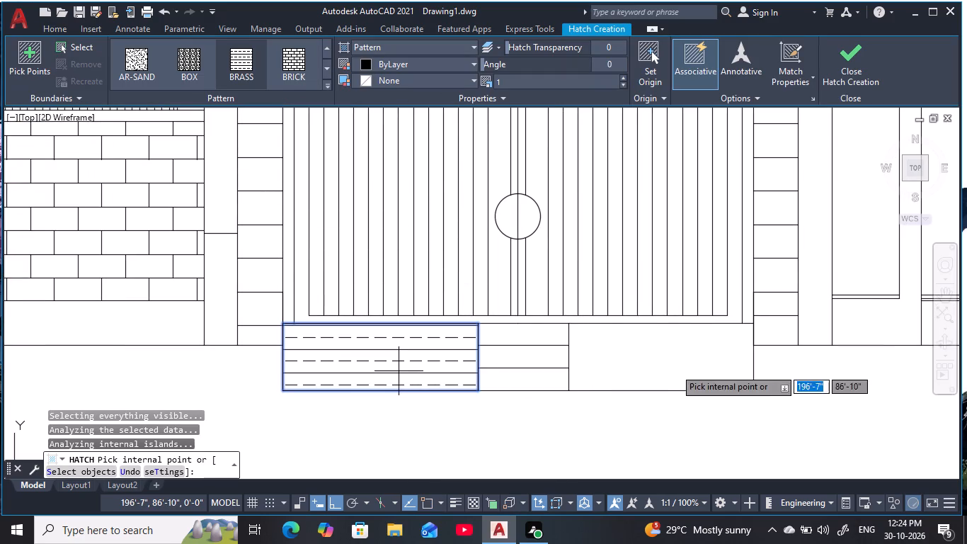
click(689, 363)
key(Escape)
key(Escape)
key(Escape)
key(Escape)
key(Escape)
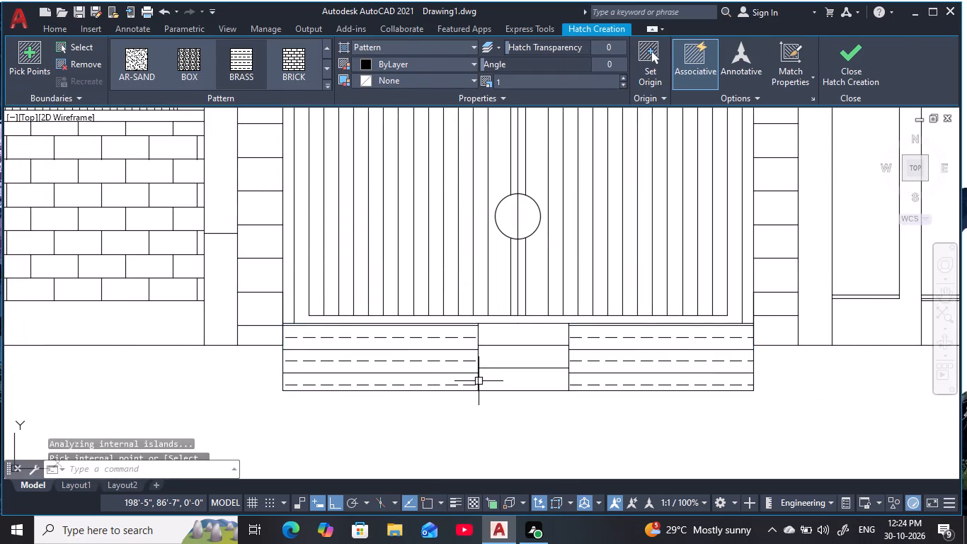
key(Escape)
key(Escape)
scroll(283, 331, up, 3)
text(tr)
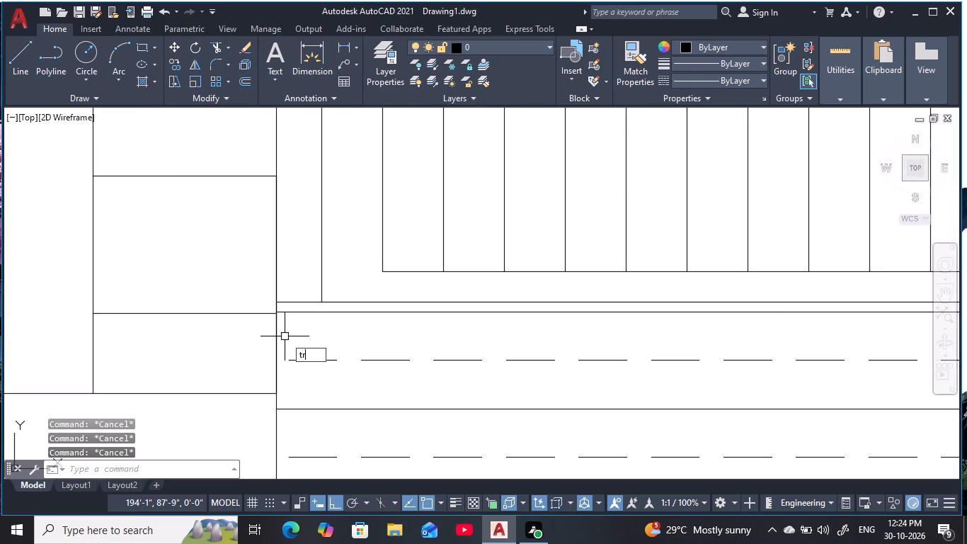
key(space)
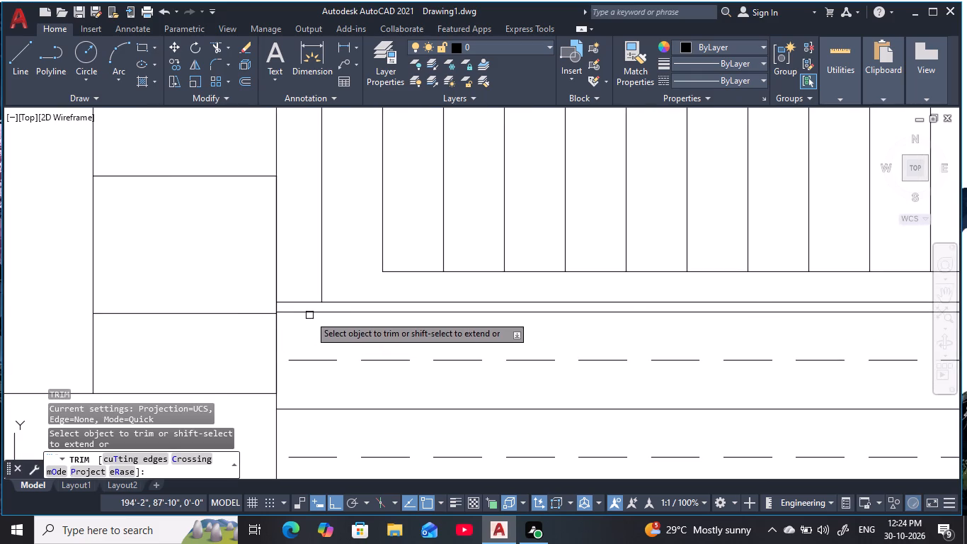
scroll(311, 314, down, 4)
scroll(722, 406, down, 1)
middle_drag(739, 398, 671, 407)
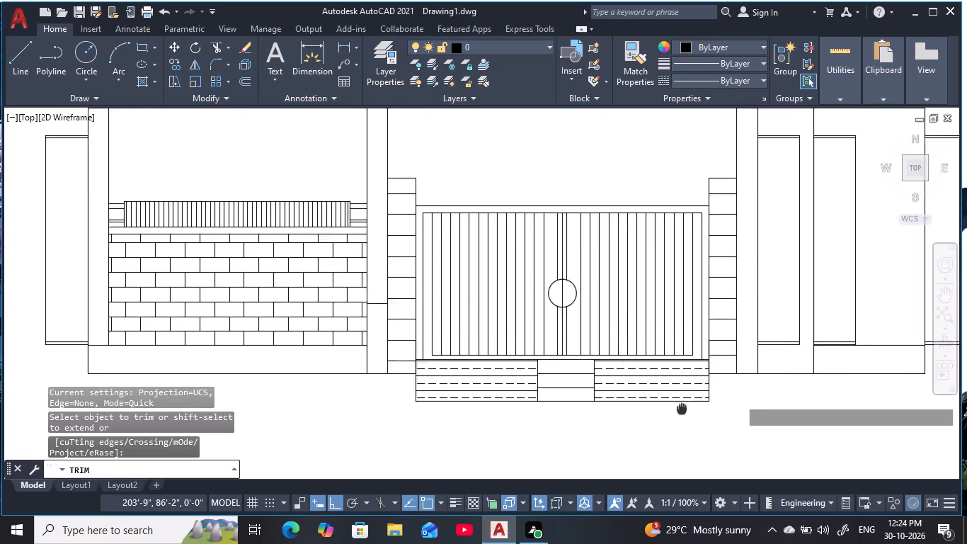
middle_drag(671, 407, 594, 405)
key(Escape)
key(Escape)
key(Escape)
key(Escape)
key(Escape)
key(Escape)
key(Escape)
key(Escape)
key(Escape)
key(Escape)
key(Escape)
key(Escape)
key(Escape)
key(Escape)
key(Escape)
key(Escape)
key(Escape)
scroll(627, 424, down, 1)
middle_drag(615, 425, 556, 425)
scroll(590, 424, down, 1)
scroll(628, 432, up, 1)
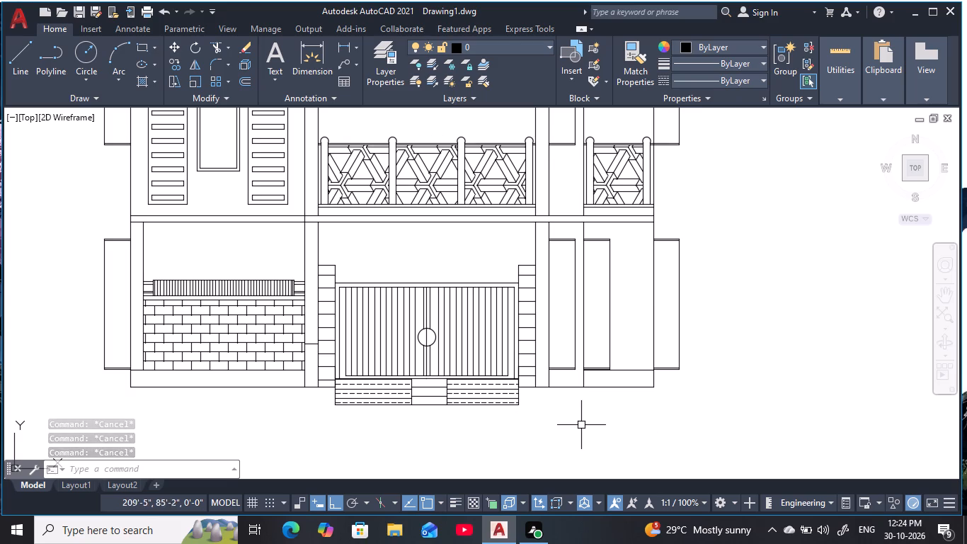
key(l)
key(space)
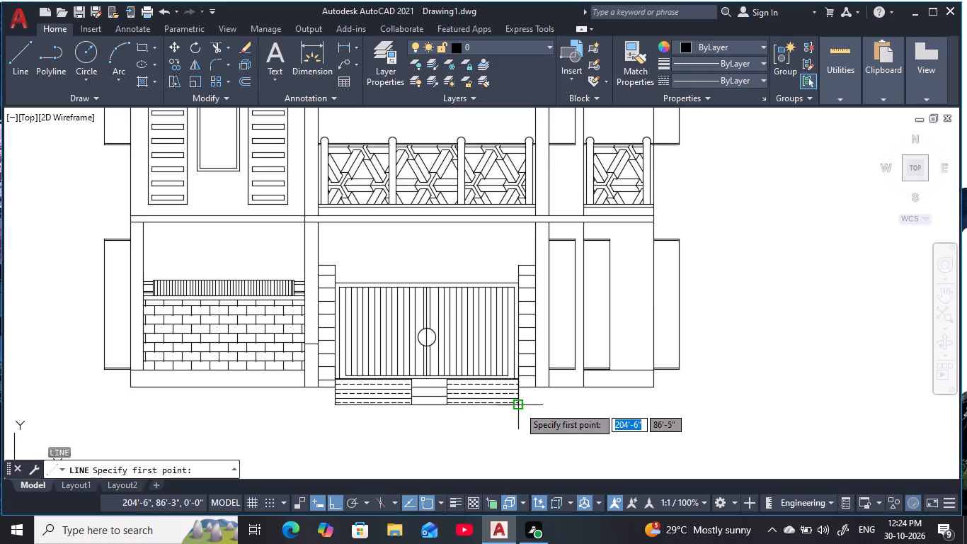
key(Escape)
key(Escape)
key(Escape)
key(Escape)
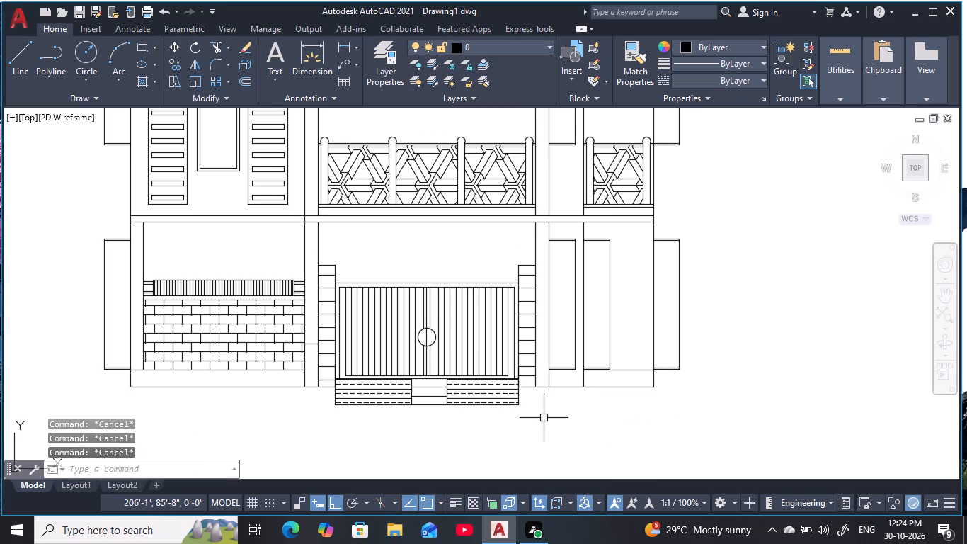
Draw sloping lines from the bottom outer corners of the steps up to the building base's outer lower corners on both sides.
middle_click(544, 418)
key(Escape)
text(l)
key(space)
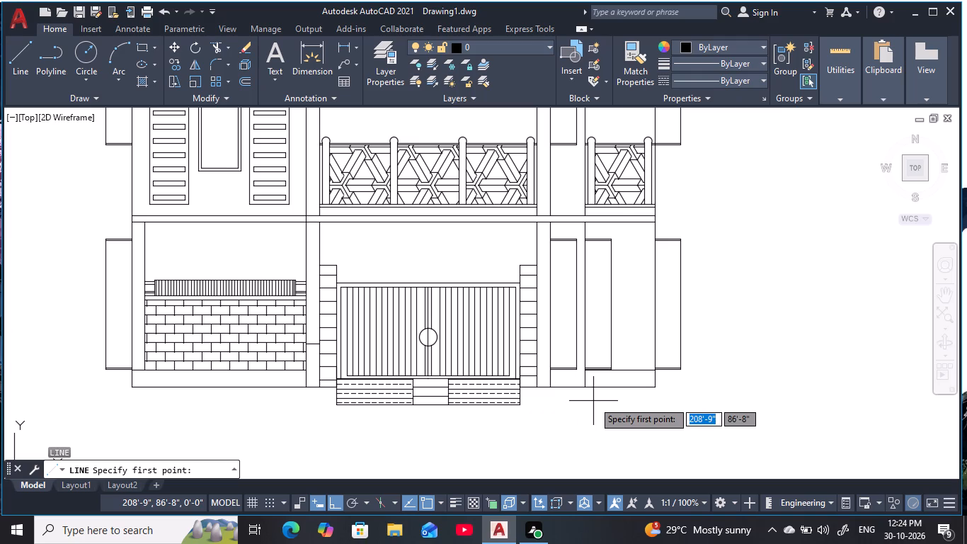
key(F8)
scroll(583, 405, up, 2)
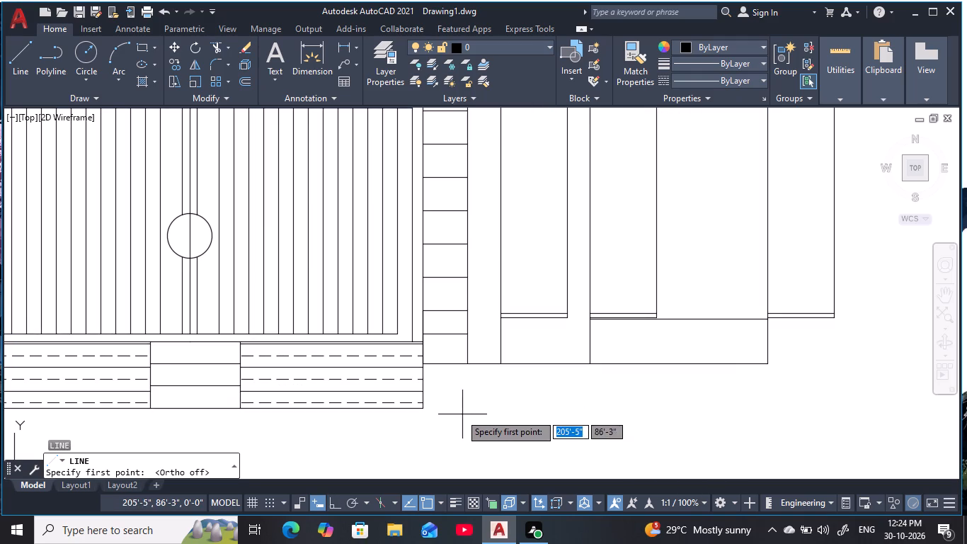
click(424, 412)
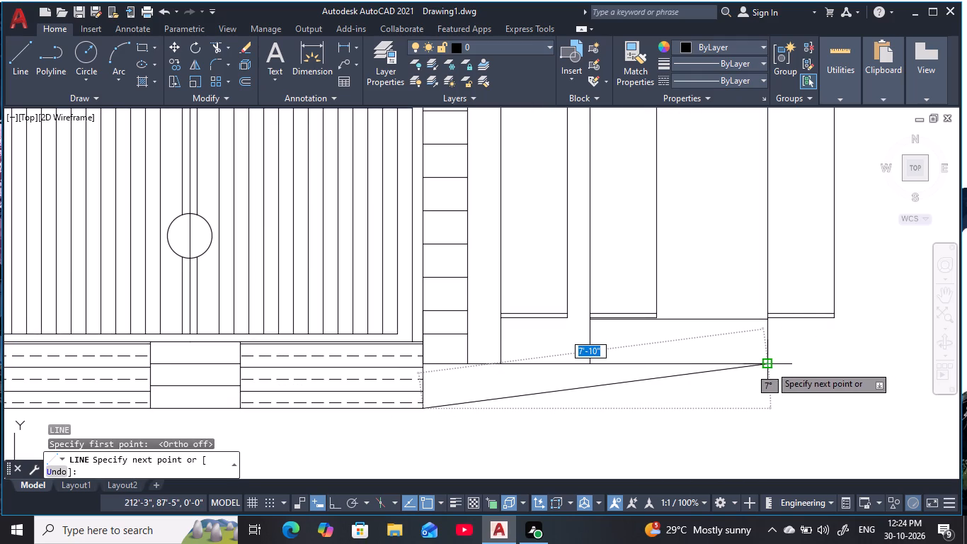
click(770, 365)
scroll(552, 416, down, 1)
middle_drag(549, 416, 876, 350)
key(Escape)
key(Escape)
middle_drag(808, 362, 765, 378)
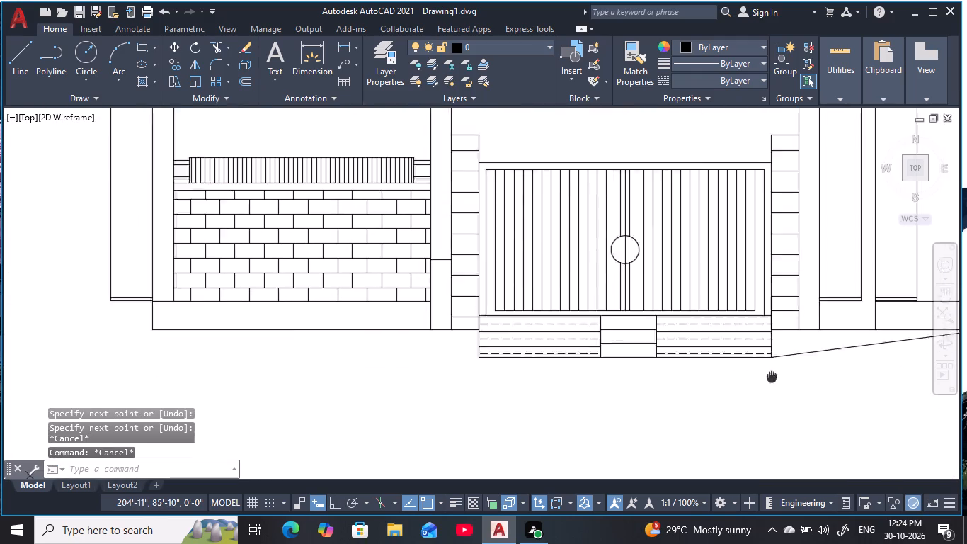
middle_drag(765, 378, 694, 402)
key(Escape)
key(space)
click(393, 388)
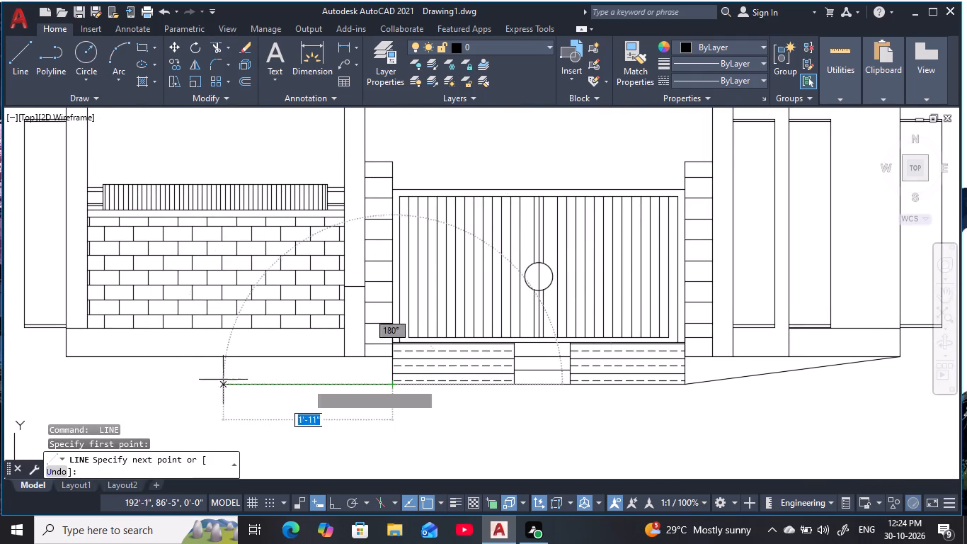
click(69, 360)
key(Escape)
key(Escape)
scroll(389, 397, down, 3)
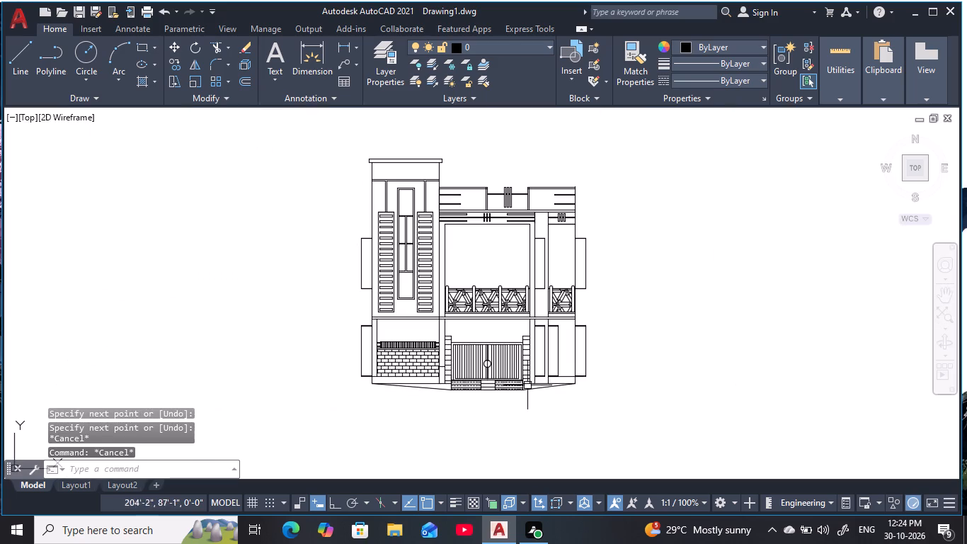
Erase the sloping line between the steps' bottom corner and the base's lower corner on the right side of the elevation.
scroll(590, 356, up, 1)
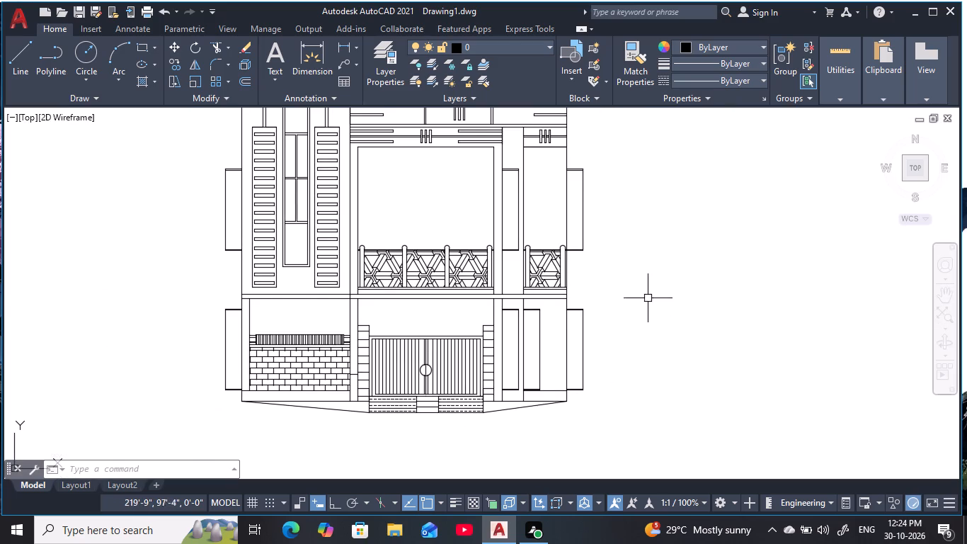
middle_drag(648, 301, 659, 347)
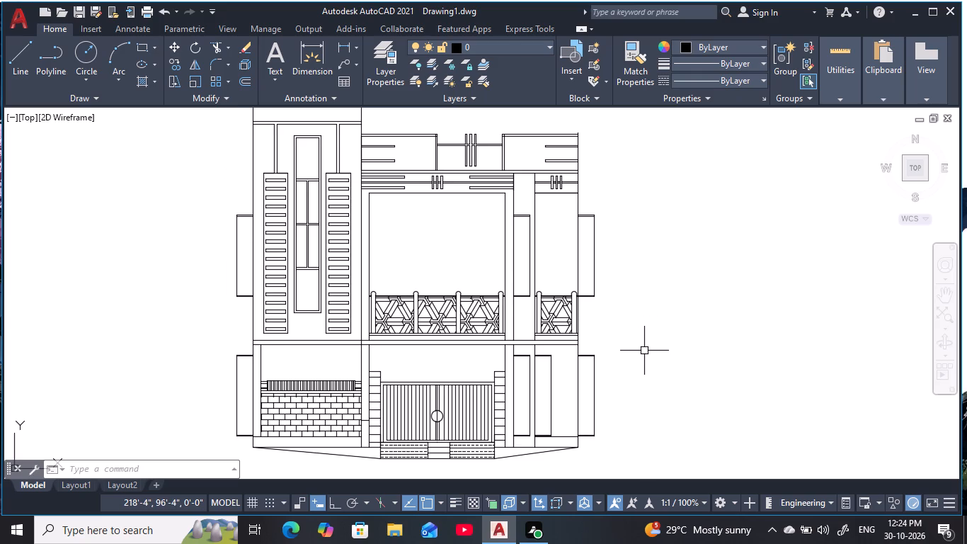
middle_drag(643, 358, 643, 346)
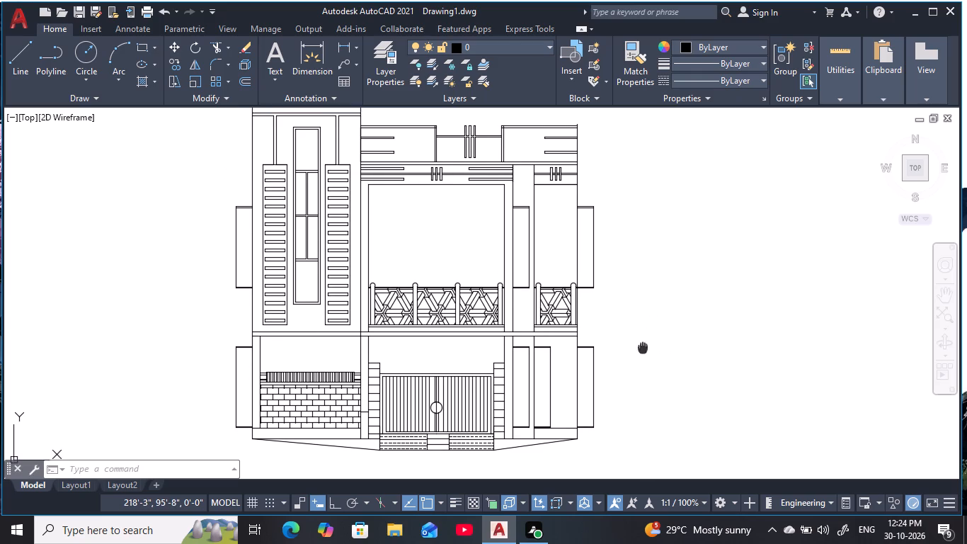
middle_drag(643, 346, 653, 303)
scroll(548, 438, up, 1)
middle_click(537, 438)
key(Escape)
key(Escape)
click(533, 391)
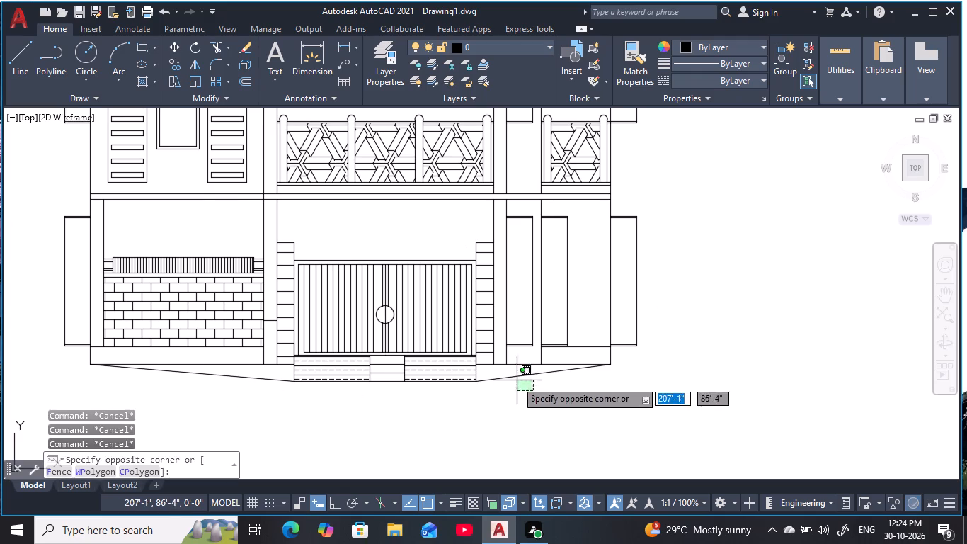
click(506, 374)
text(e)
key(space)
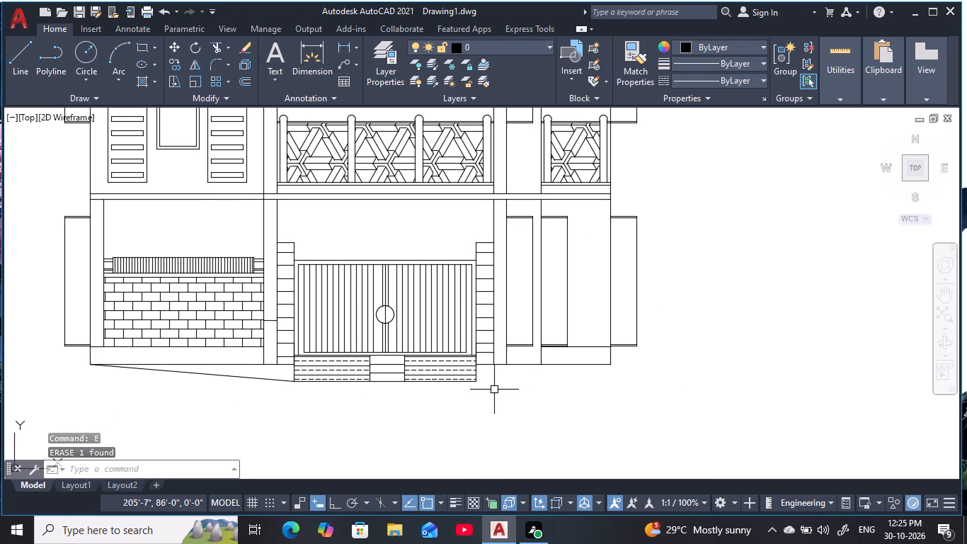
Draw a sloping line about 7'-10" long from the base line at the steps' right edge to about 1' below the base's right corner.
text(l)
key(space)
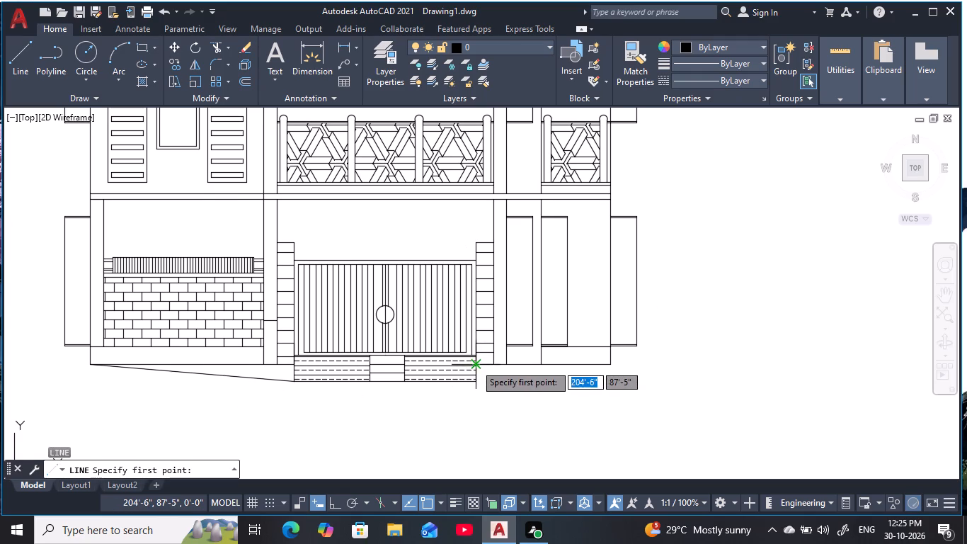
click(475, 364)
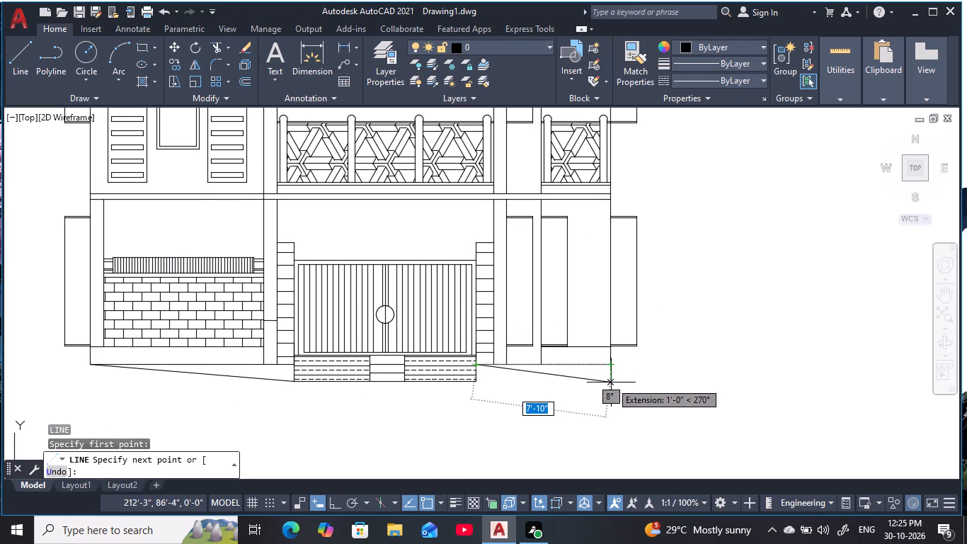
click(611, 382)
key(Escape)
key(Escape)
middle_drag(670, 339, 719, 349)
scroll(723, 352, down, 1)
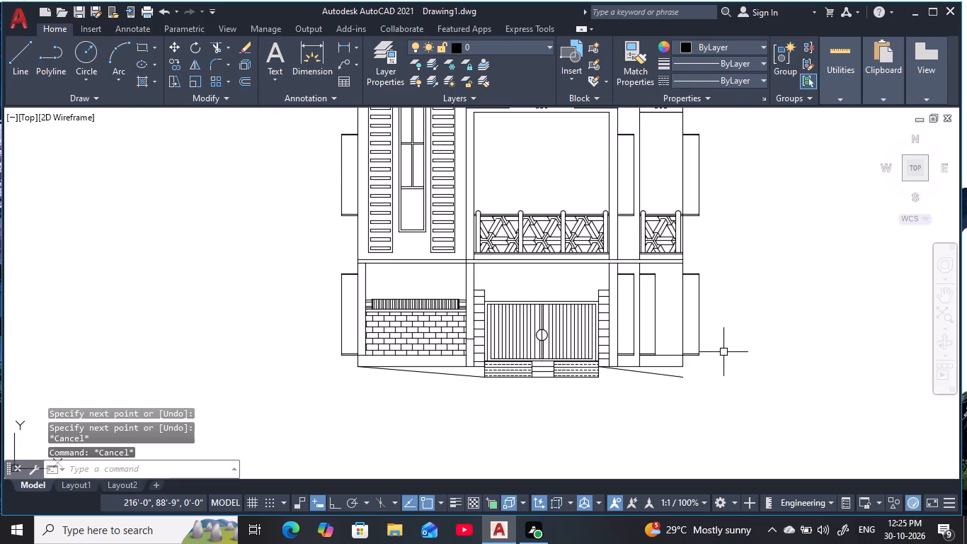
key(Escape)
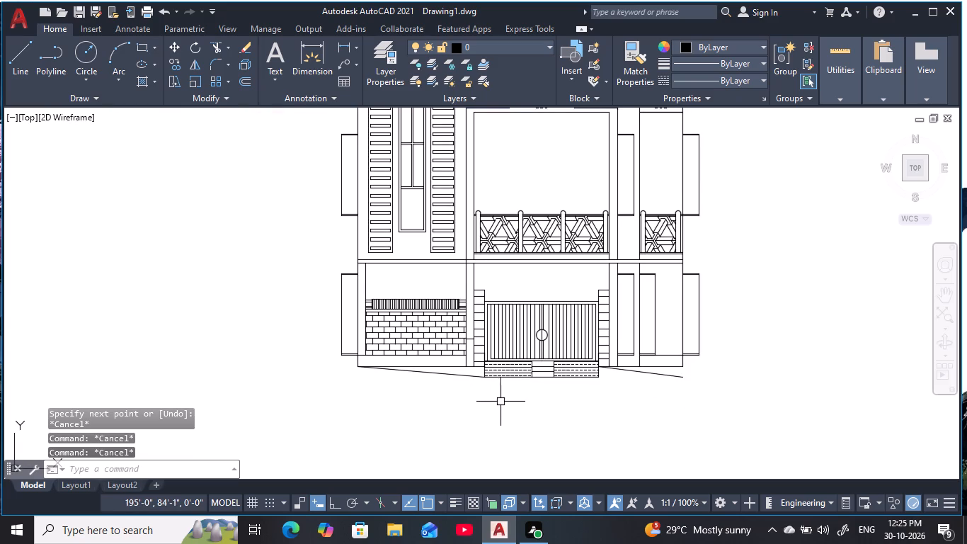
Draw the matching sloping line from the base line at the steps' left edge to a point below the base's left corner.
key(space)
scroll(467, 385, up, 4)
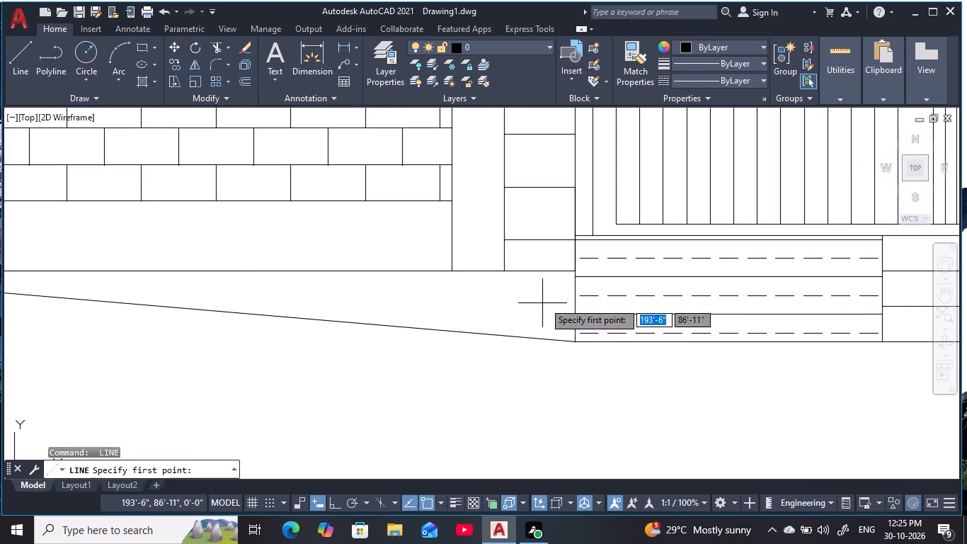
click(572, 274)
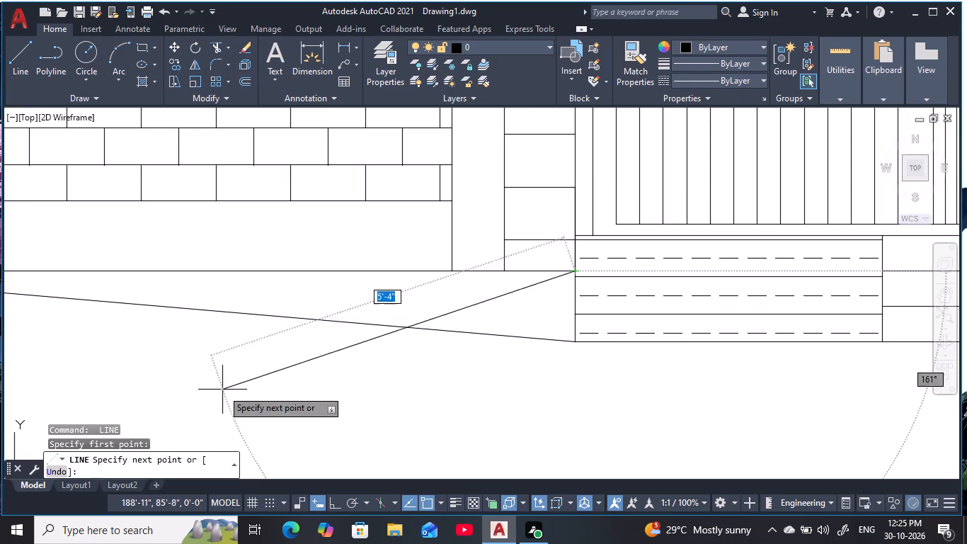
scroll(224, 386, down, 2)
middle_drag(225, 386, 460, 334)
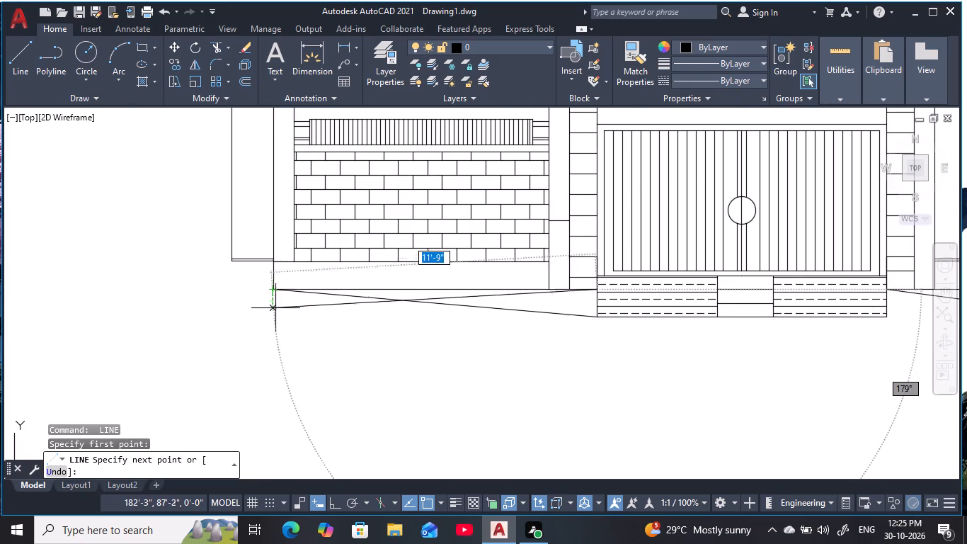
click(275, 319)
key(Escape)
key(Escape)
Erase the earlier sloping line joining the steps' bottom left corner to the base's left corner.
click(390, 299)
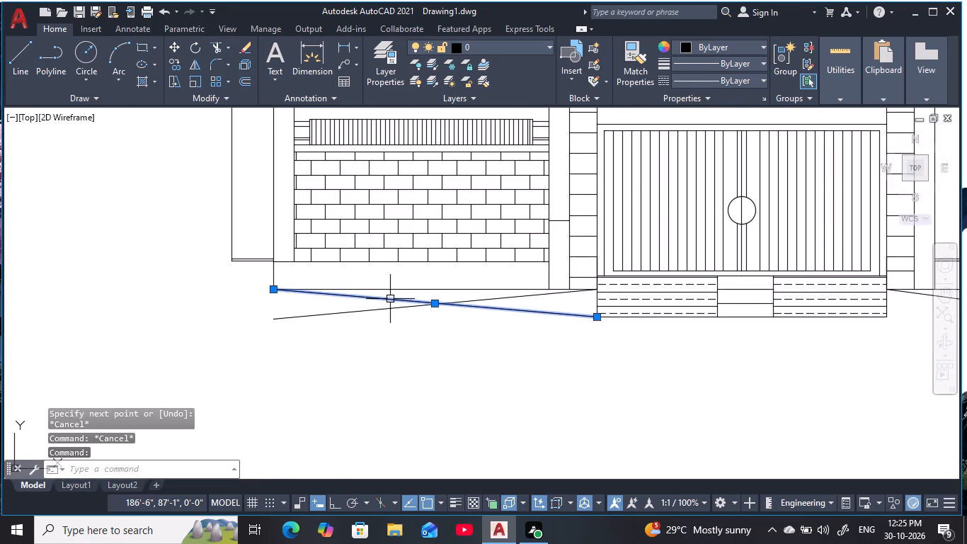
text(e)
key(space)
Draw a short vertical line from the base's lower left corner down to the outer end of the left sloping line.
scroll(470, 324, down, 2)
middle_drag(499, 329, 457, 343)
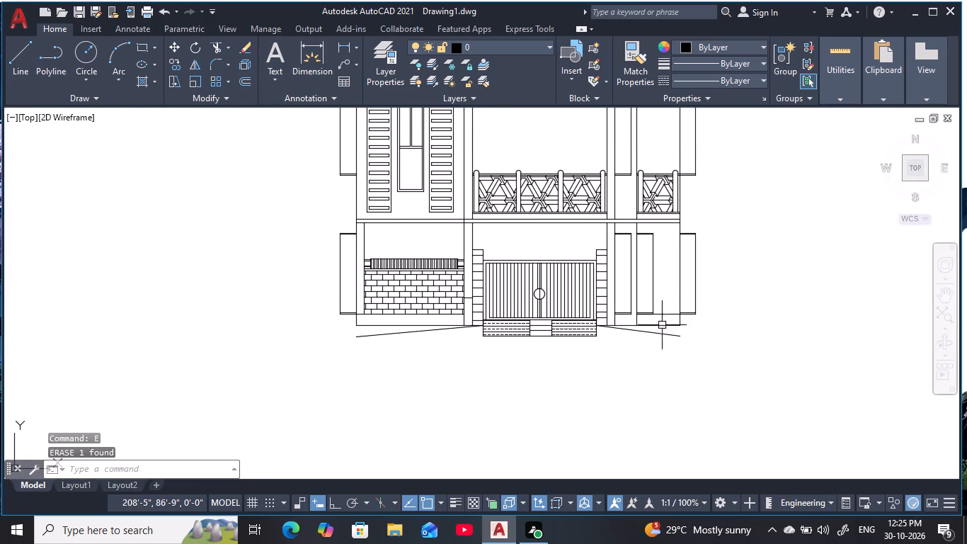
scroll(379, 329, up, 1)
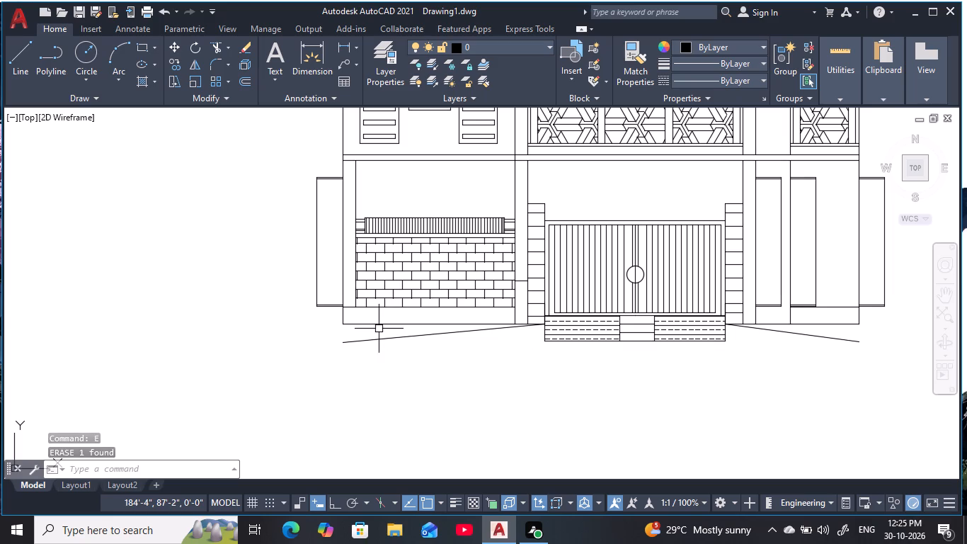
text(l)
key(space)
click(338, 325)
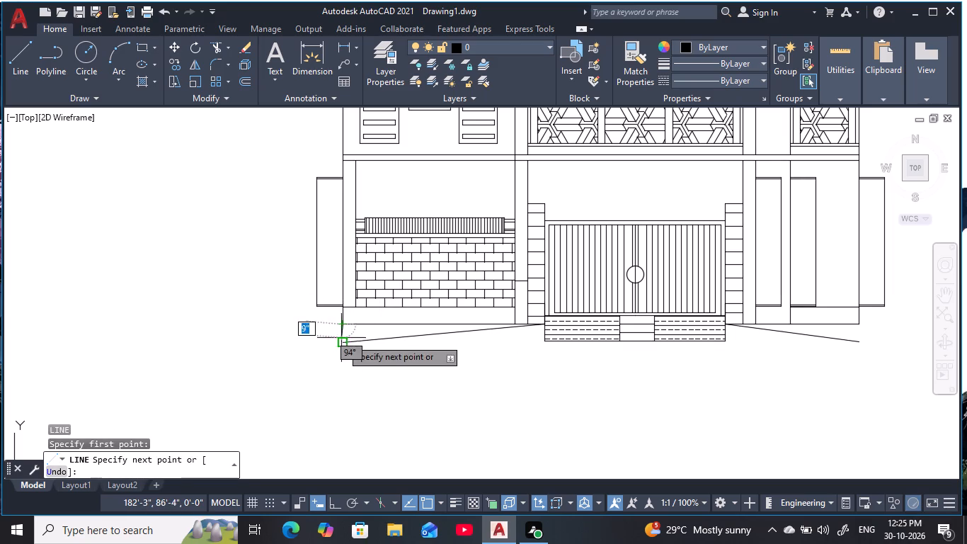
scroll(354, 343, up, 3)
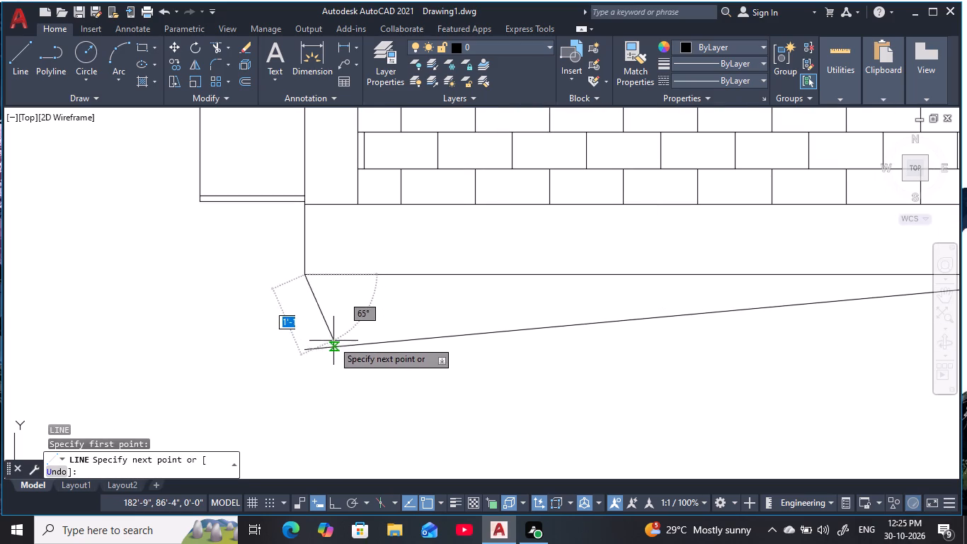
click(303, 349)
key(Escape)
scroll(464, 357, down, 2)
key(Escape)
Draw a short vertical line from the base's lower right corner down to the outer end of the right sloping line.
middle_drag(505, 365, 486, 375)
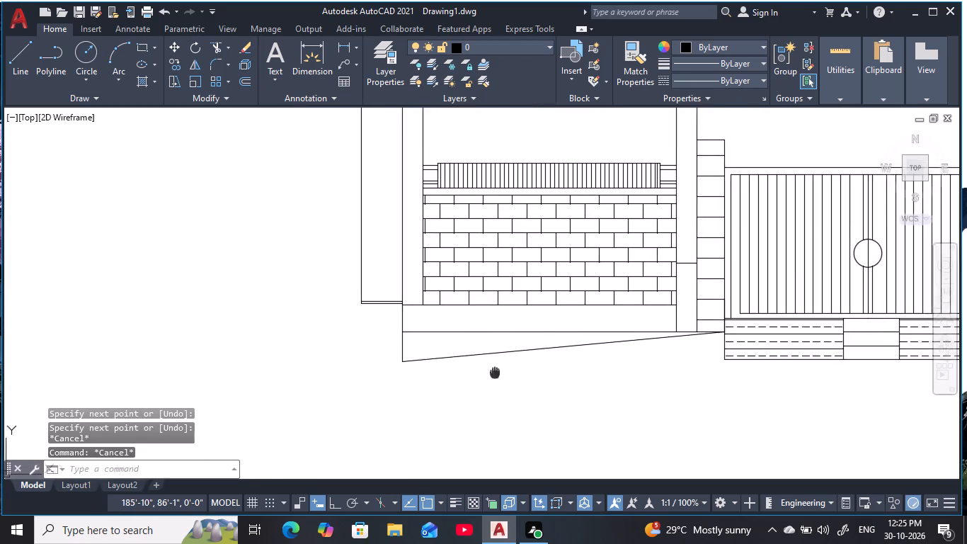
middle_drag(486, 375, 263, 395)
scroll(507, 382, down, 1)
middle_drag(580, 381, 412, 356)
key(space)
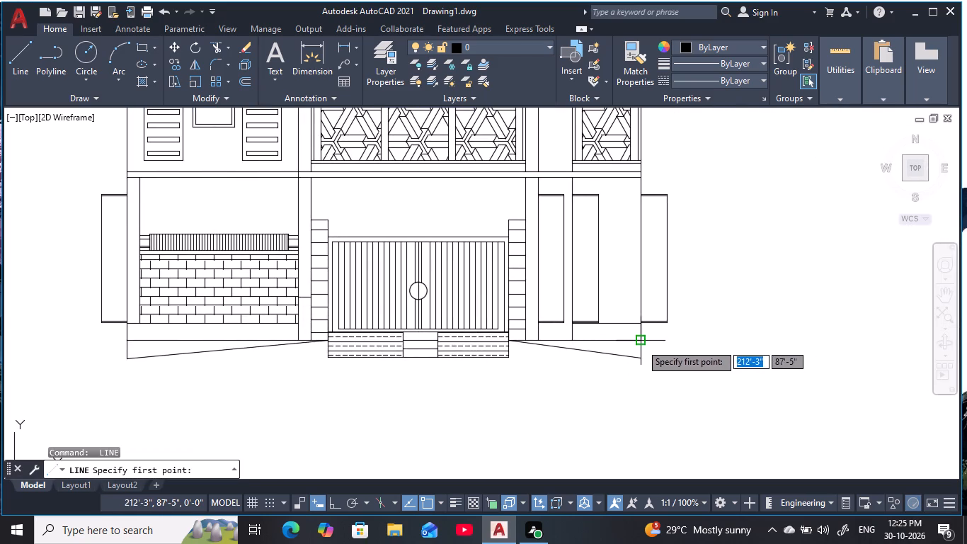
click(640, 343)
click(642, 363)
key(Escape)
key(Escape)
Draw a bottom line about 7'-9" long from the outer end of the right sloping line to the steps' bottom right corner.
scroll(668, 369, down, 2)
middle_drag(668, 369, 687, 365)
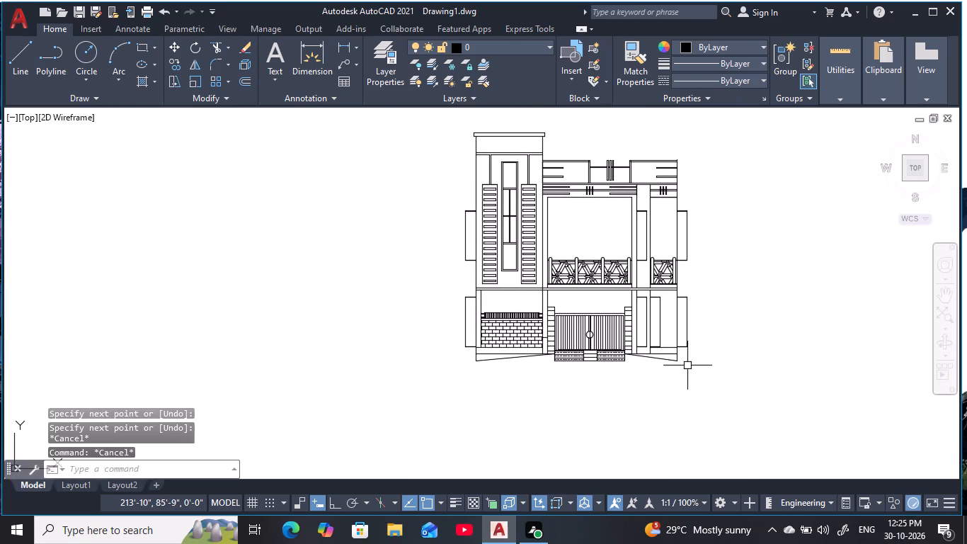
scroll(646, 370, up, 2)
middle_drag(643, 369, 643, 373)
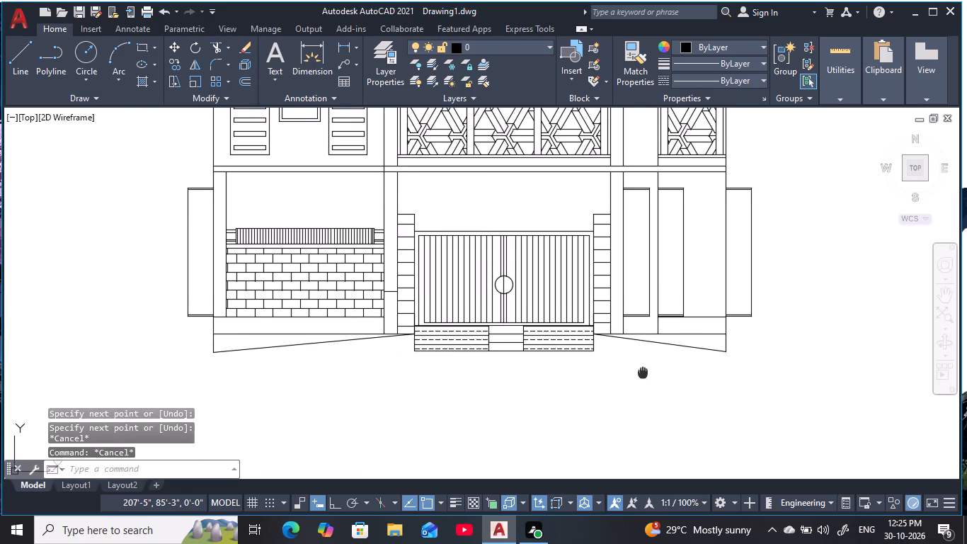
middle_drag(643, 373, 643, 375)
key(space)
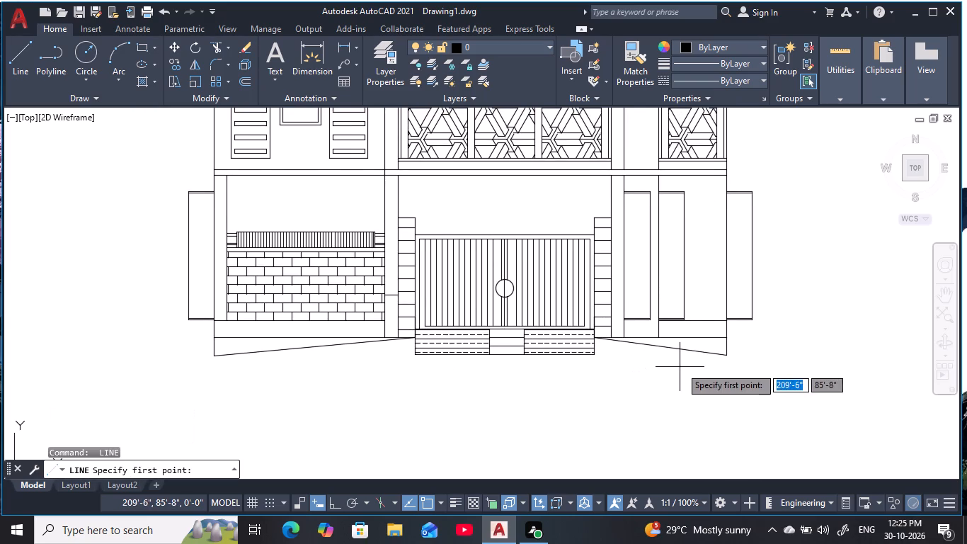
drag(726, 357, 714, 358)
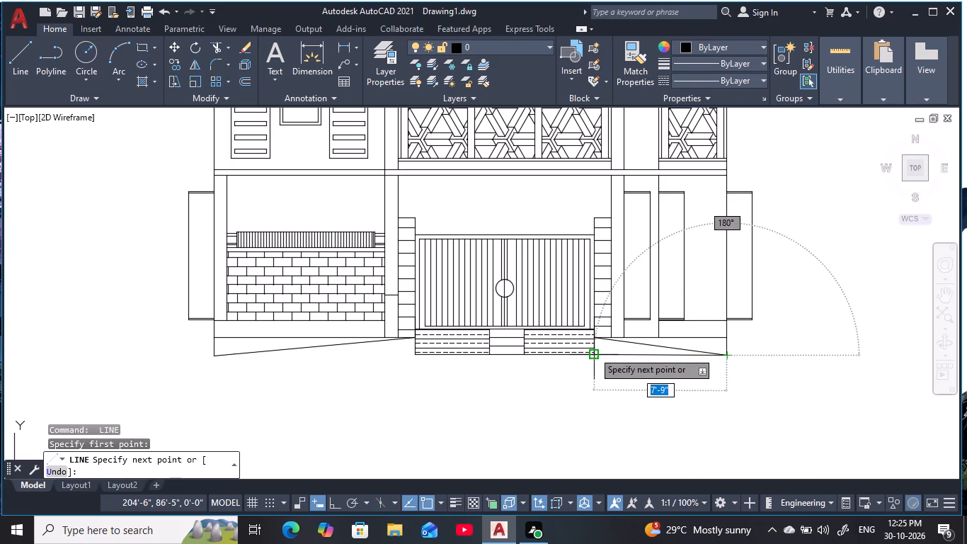
click(593, 351)
key(Escape)
Draw the bottom line from the steps' bottom left corner to the outer end of the left sloping line.
key(space)
middle_drag(413, 396, 539, 388)
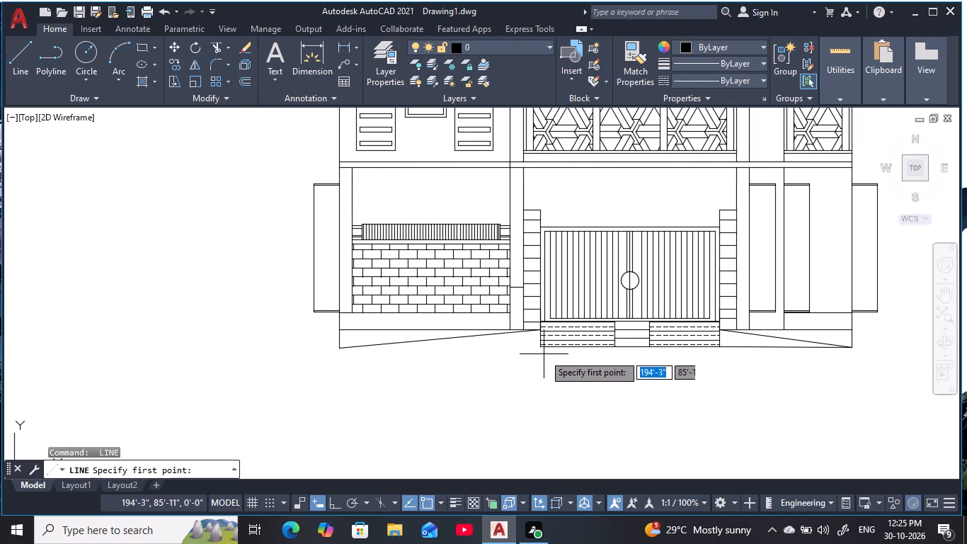
click(539, 348)
click(338, 349)
key(Escape)
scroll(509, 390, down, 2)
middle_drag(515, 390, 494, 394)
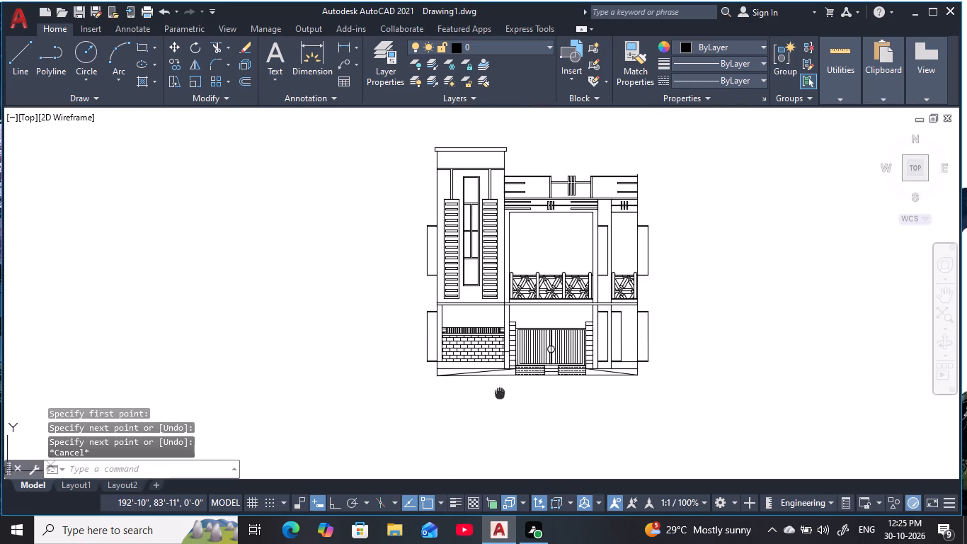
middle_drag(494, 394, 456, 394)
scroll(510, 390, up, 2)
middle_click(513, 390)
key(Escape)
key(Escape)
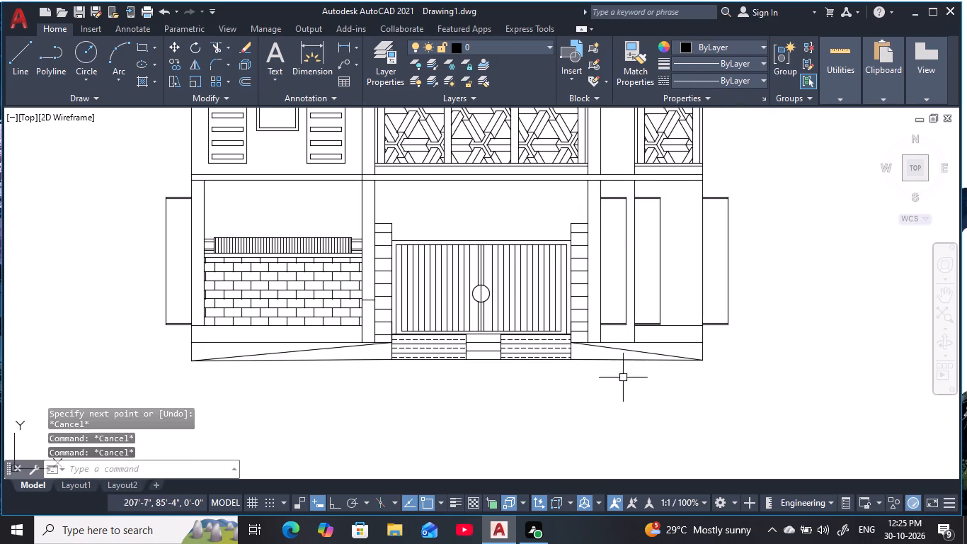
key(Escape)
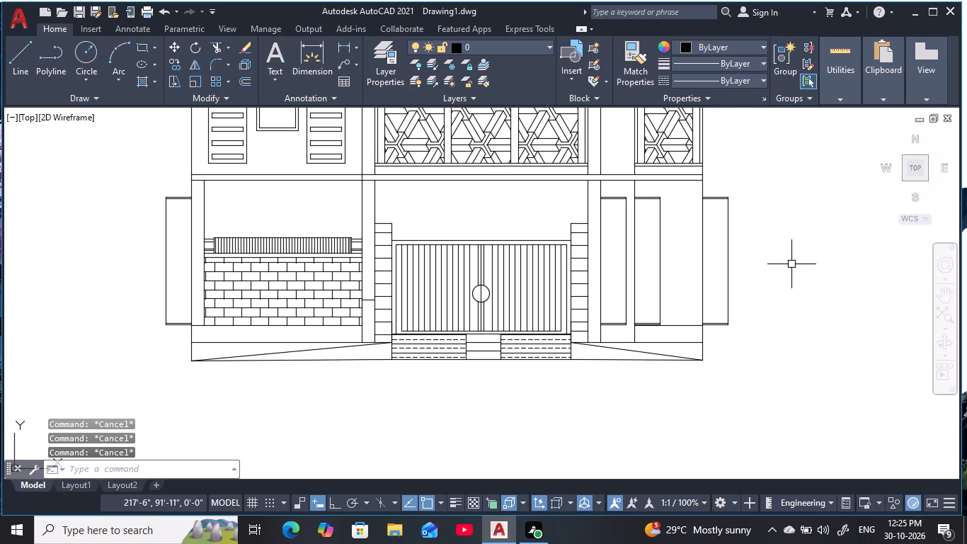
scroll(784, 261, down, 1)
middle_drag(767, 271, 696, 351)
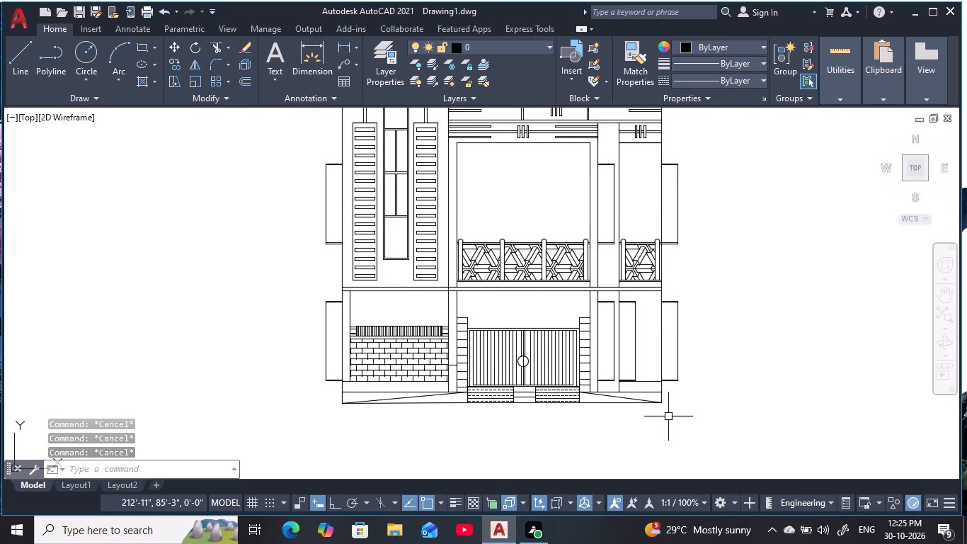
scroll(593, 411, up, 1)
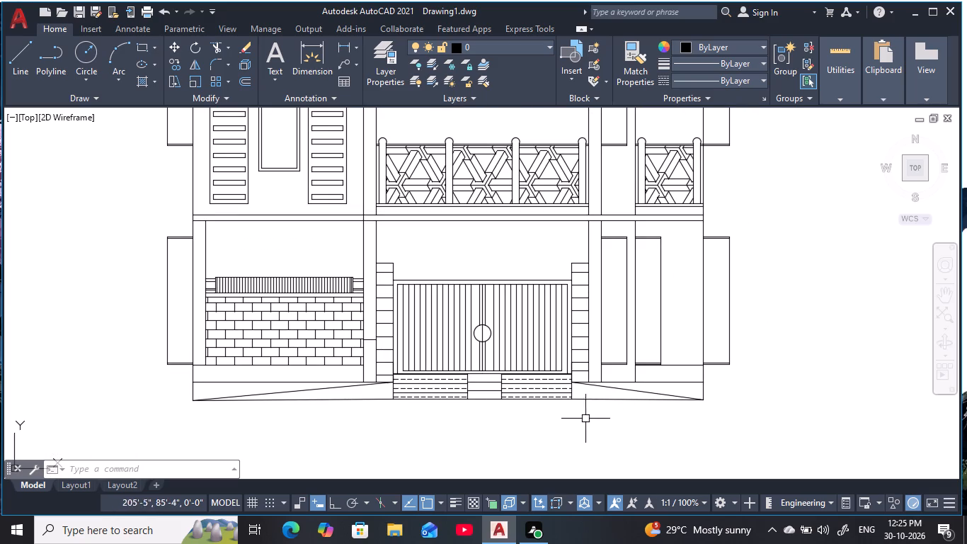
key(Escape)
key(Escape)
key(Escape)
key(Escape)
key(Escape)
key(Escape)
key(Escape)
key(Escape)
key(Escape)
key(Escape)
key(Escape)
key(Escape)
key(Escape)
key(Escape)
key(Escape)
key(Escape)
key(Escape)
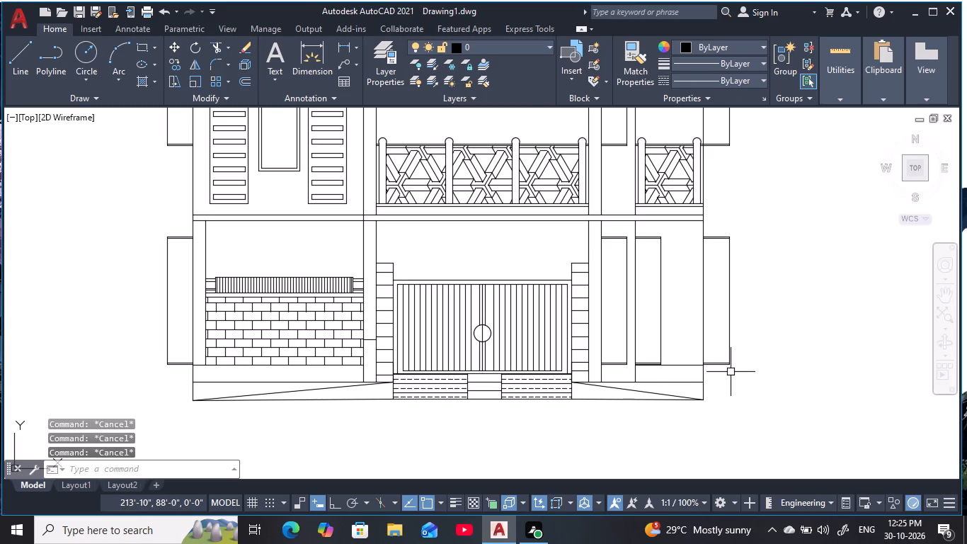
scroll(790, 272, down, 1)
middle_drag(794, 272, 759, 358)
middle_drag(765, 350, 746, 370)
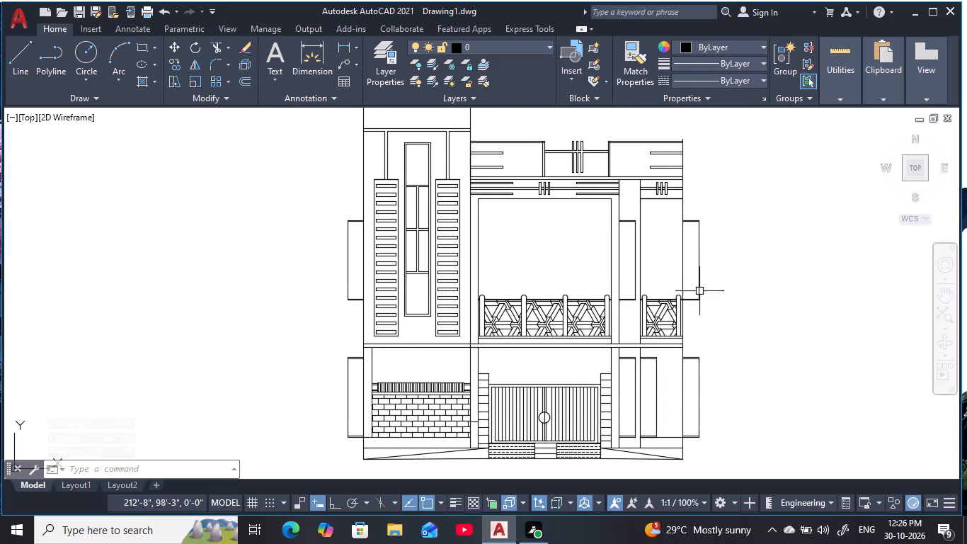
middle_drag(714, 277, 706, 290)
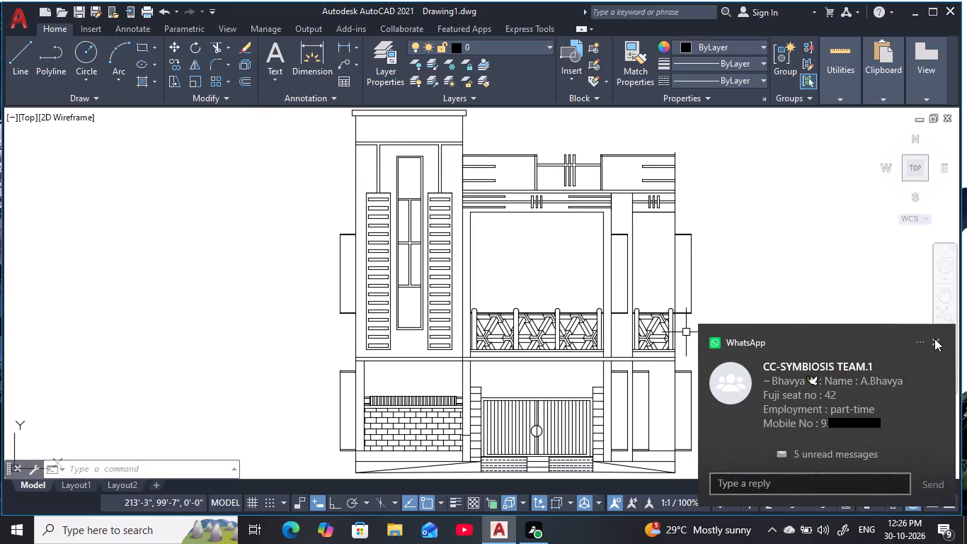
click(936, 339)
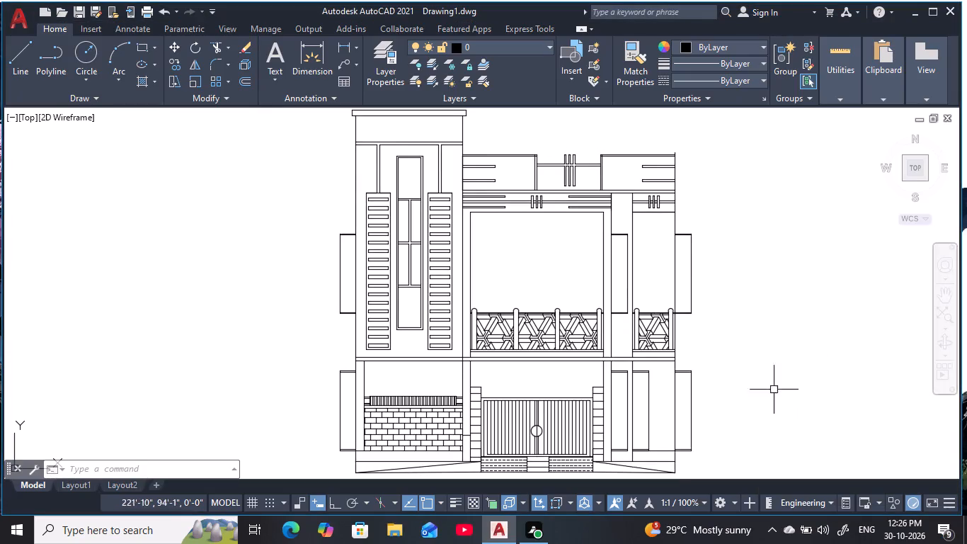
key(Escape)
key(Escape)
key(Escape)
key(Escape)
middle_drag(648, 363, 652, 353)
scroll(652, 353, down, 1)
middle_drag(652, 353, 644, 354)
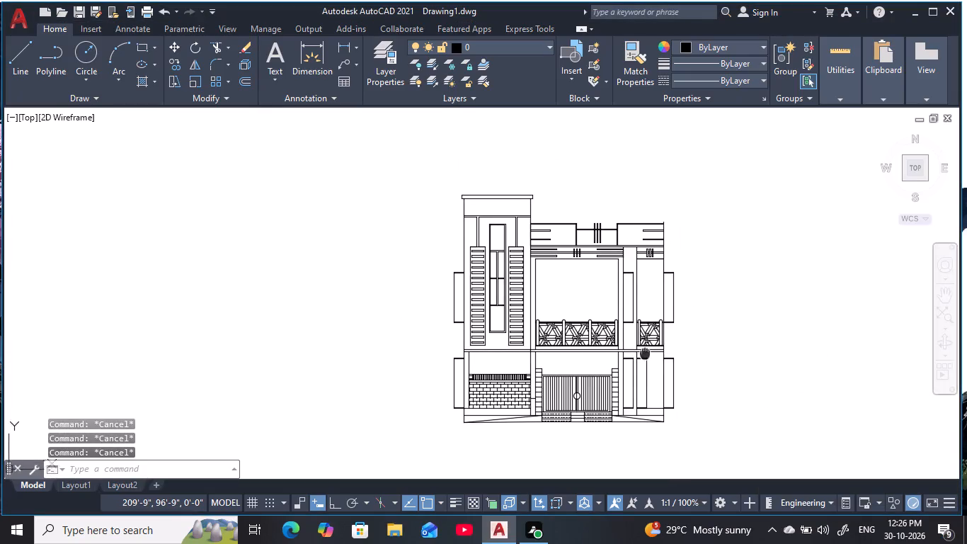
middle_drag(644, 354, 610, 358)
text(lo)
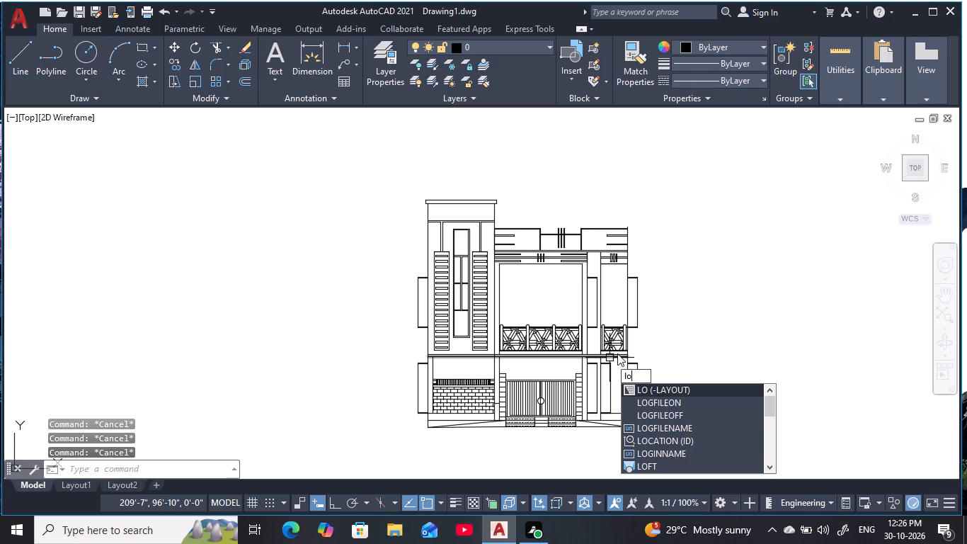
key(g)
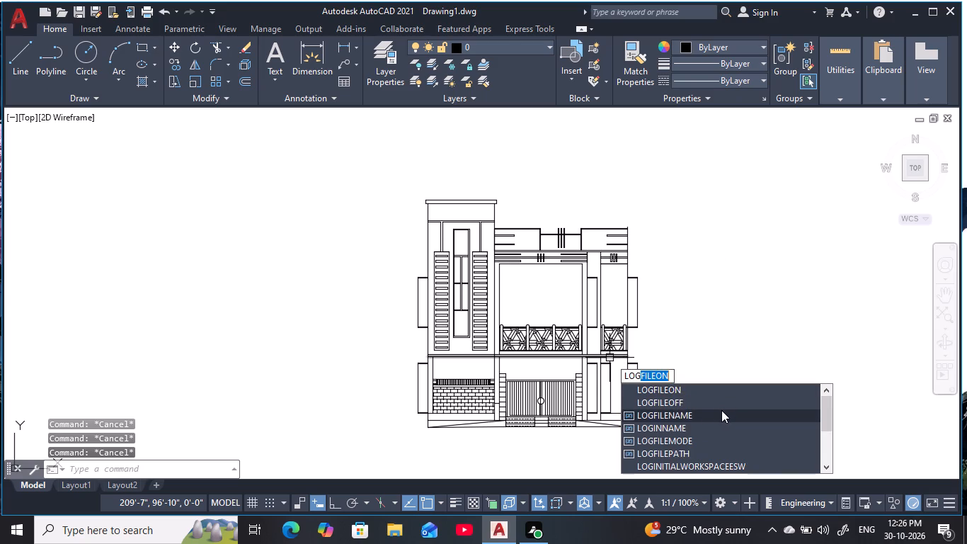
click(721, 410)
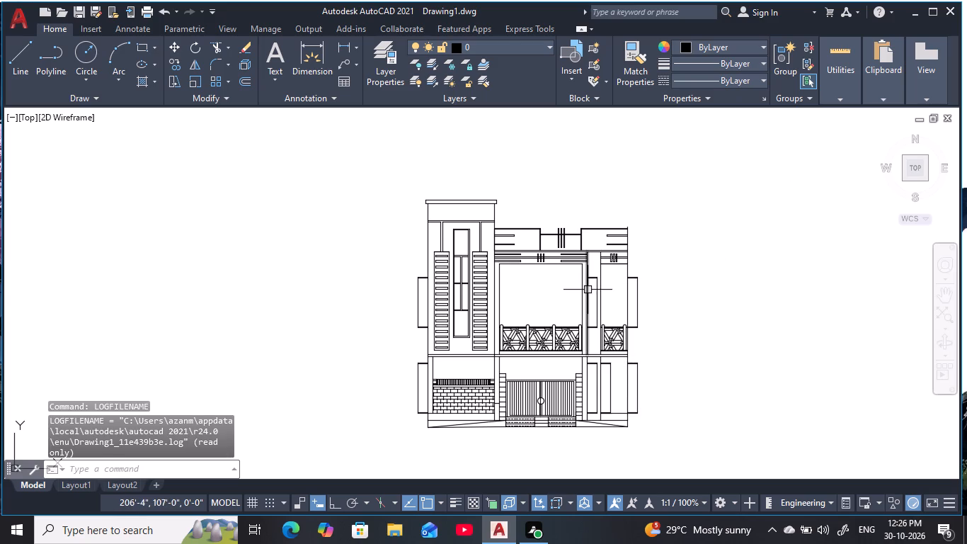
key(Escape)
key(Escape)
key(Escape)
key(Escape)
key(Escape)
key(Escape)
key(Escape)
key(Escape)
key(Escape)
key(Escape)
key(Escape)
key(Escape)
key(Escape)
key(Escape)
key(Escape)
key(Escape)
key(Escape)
Trim the short vertical stub projecting above the right parapet panel's upper right corner.
scroll(643, 223, up, 1)
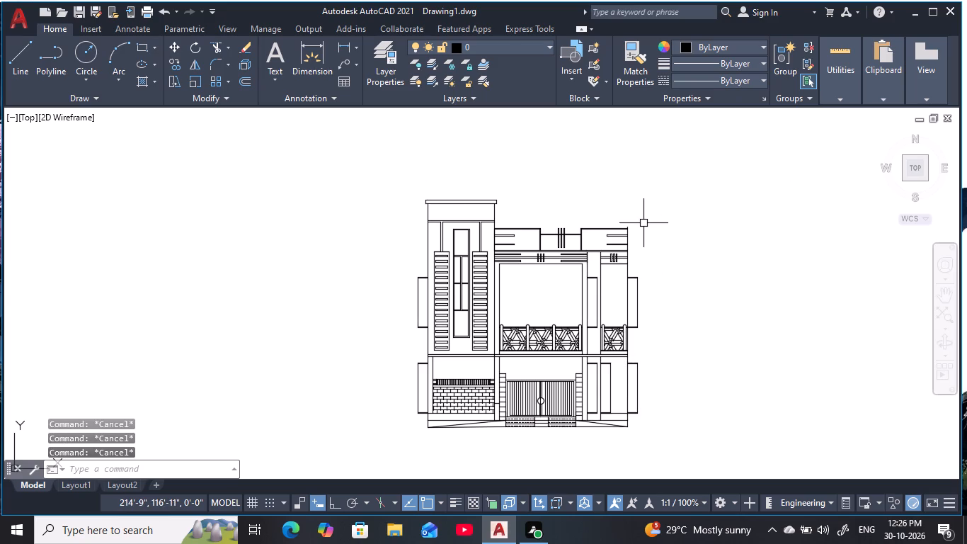
scroll(643, 223, up, 2)
text(tr)
key(space)
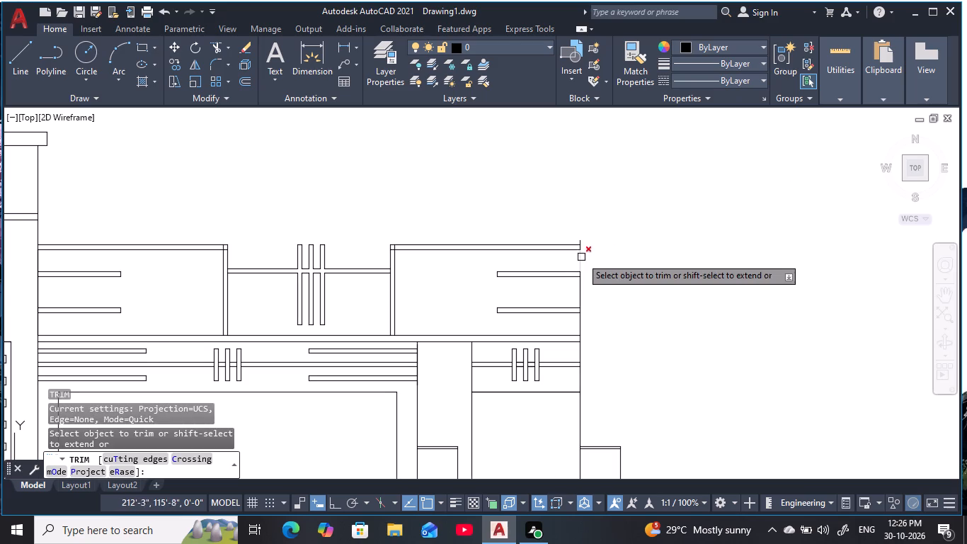
scroll(577, 242, up, 3)
click(591, 246)
scroll(447, 231, up, 1)
scroll(447, 231, down, 1)
Trim the crossing line pieces inside the frame at the right parapet panel's upper left corner.
middle_drag(452, 227, 534, 226)
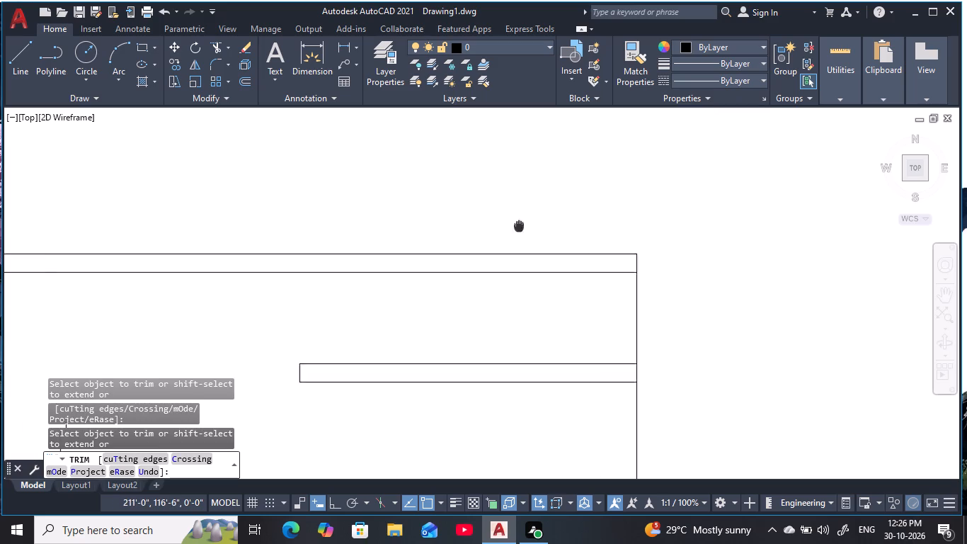
middle_drag(534, 226, 716, 229)
middle_drag(165, 267, 510, 244)
scroll(472, 256, up, 1)
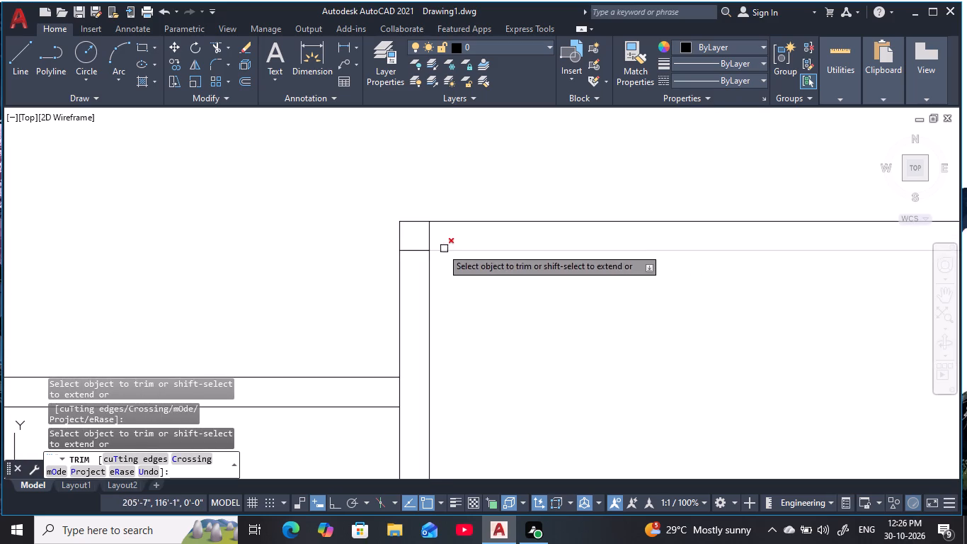
click(433, 239)
click(414, 244)
click(412, 246)
click(409, 264)
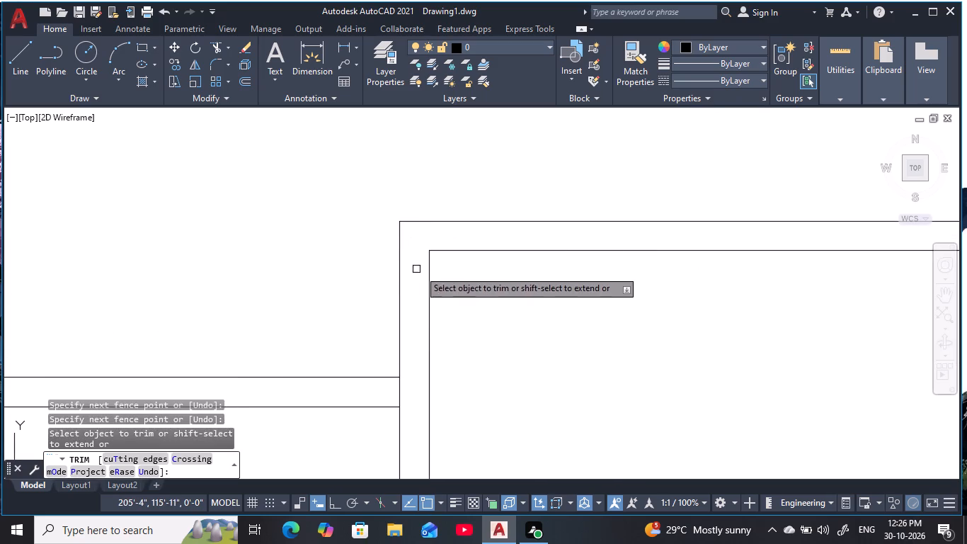
Trim the crossing line pieces inside the frame at the left parapet panel's upper right corner.
scroll(571, 310, down, 4)
middle_drag(629, 353, 633, 344)
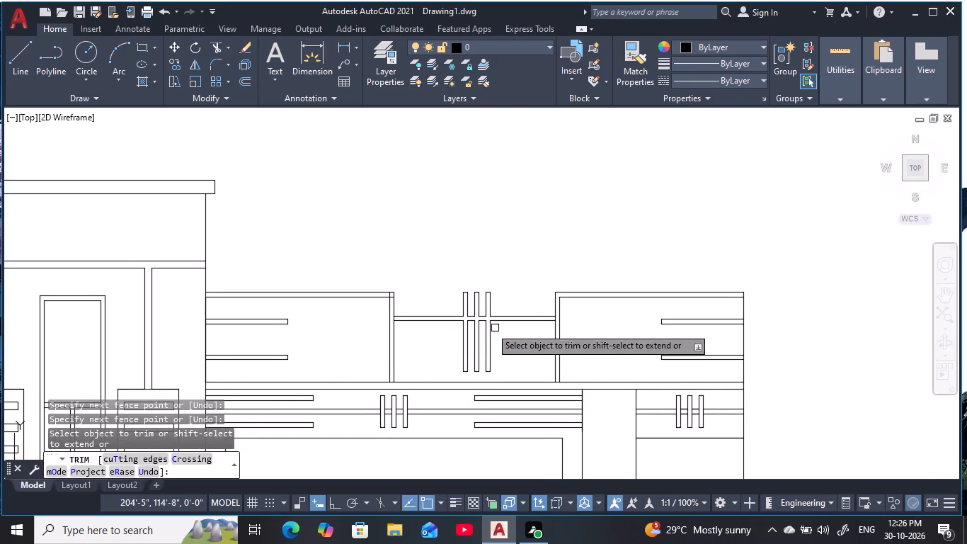
scroll(355, 287, up, 4)
click(584, 365)
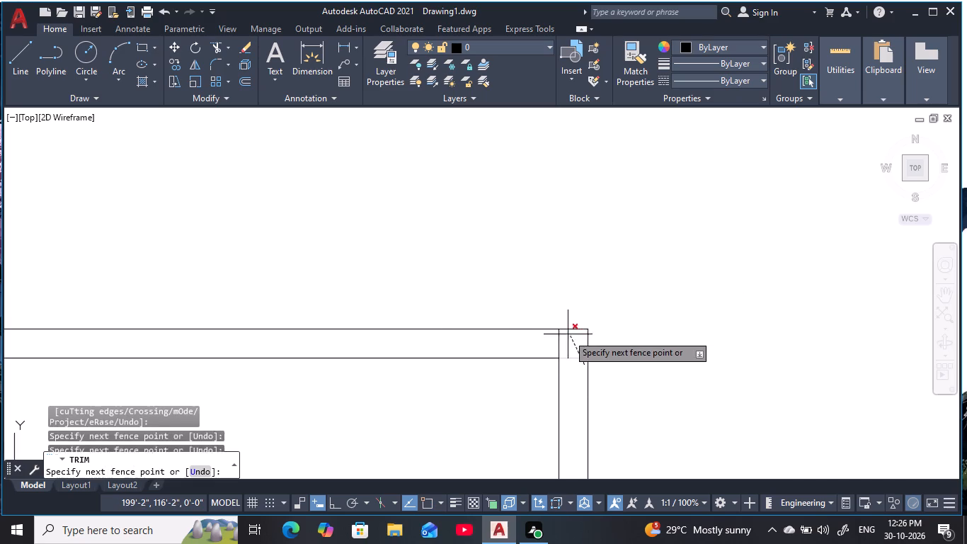
click(549, 339)
scroll(678, 343, down, 4)
middle_drag(685, 346, 607, 246)
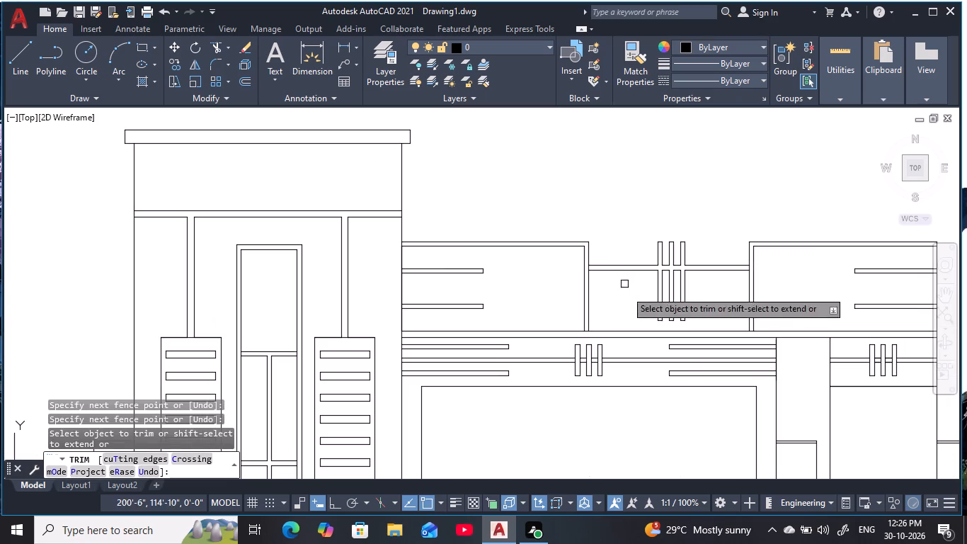
middle_drag(663, 429, 650, 376)
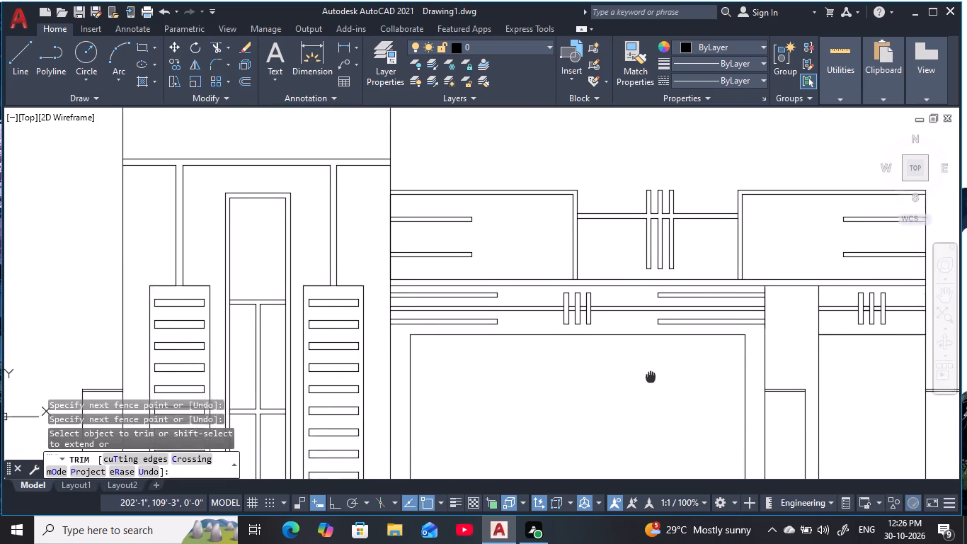
middle_drag(650, 376, 581, 332)
scroll(581, 332, down, 1)
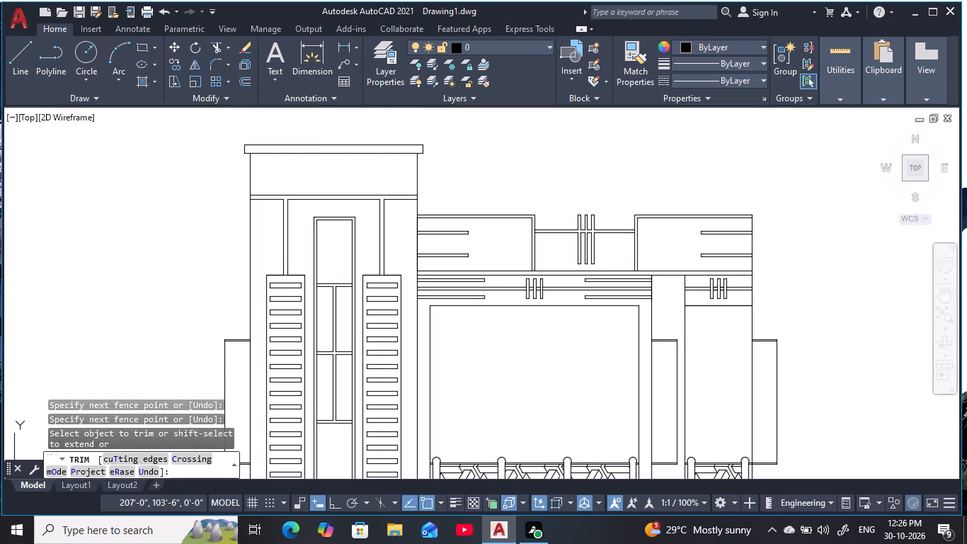
middle_drag(581, 332, 551, 234)
scroll(581, 332, down, 1)
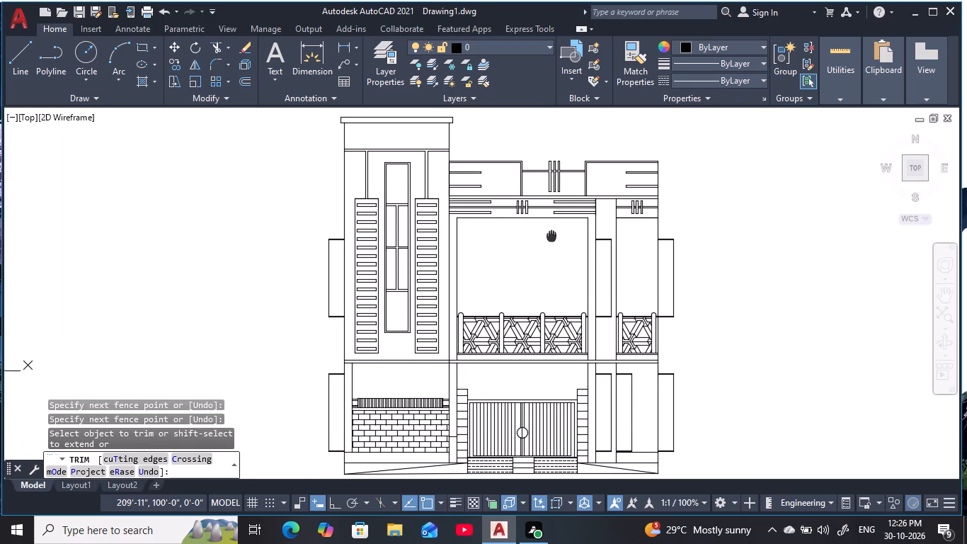
middle_drag(551, 234, 547, 234)
middle_drag(525, 375, 533, 328)
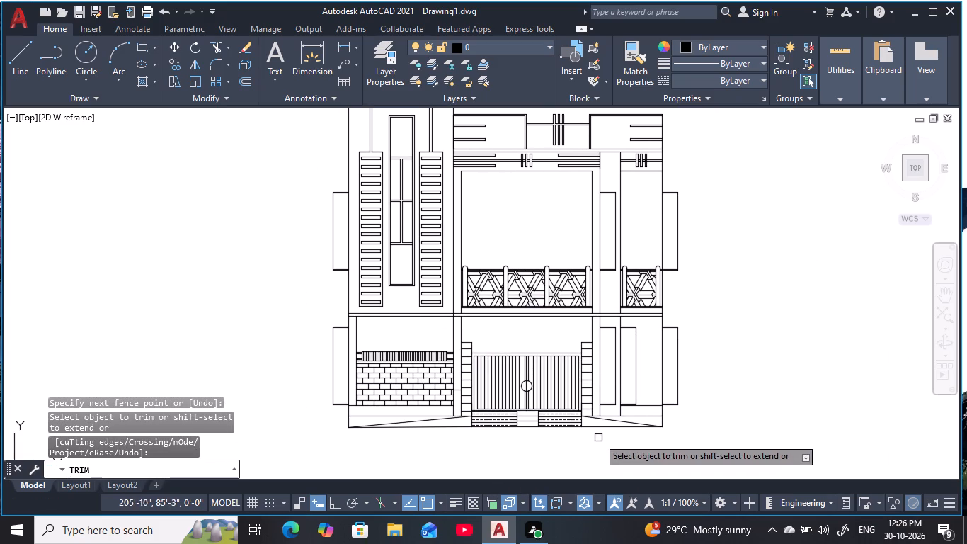
key(Escape)
key(Escape)
key(Escape)
key(Escape)
key(Escape)
key(Escape)
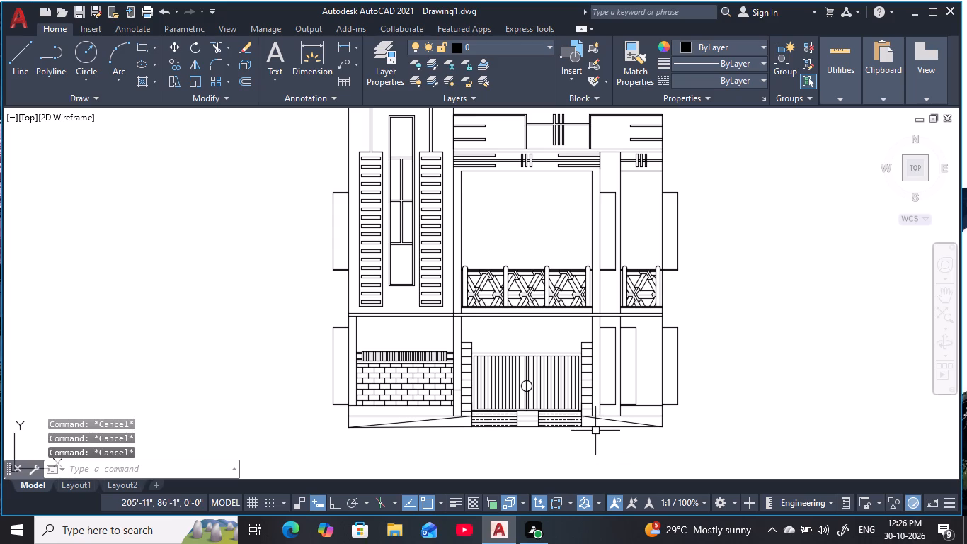
key(Escape)
key(Escape)
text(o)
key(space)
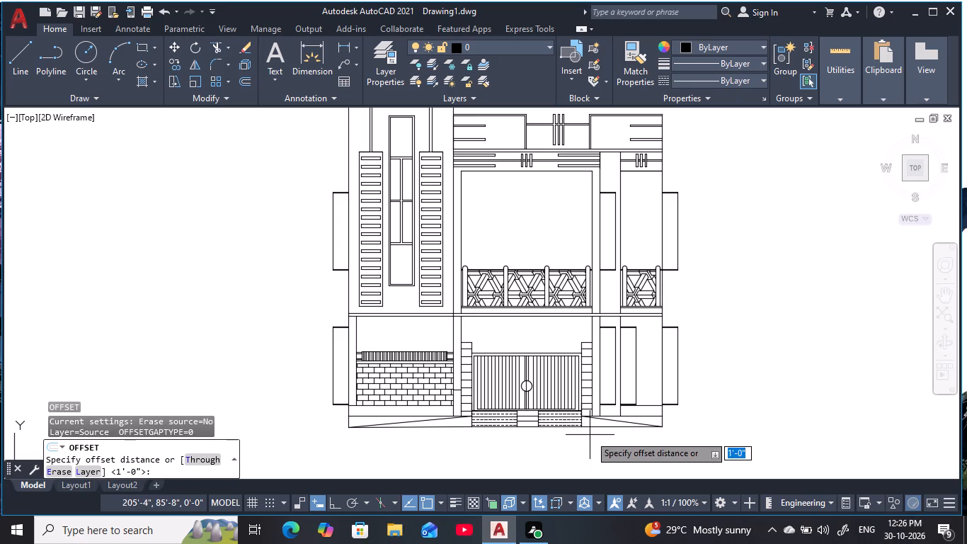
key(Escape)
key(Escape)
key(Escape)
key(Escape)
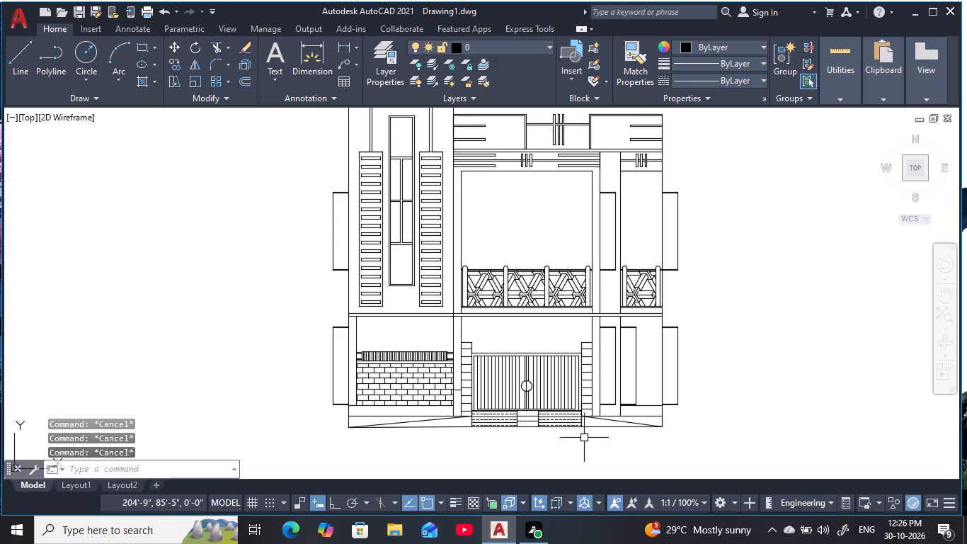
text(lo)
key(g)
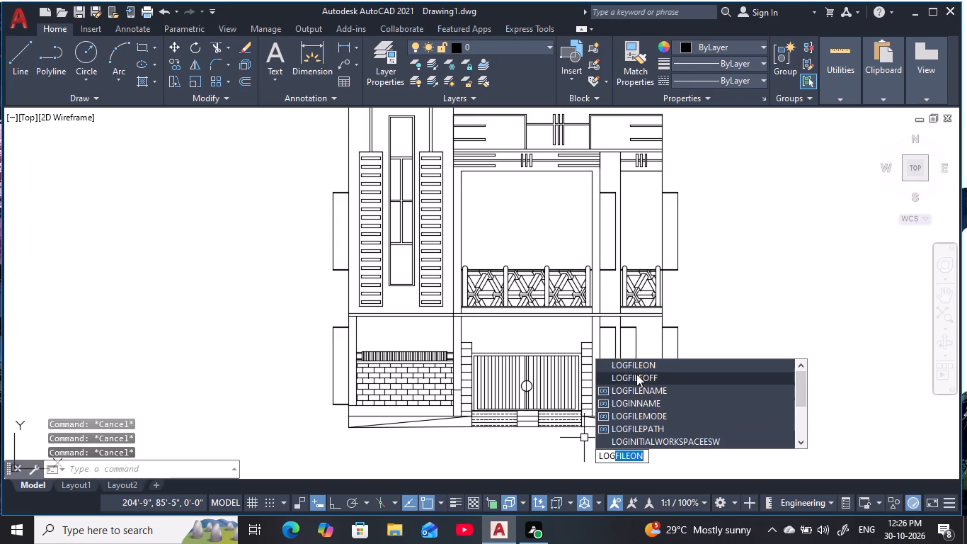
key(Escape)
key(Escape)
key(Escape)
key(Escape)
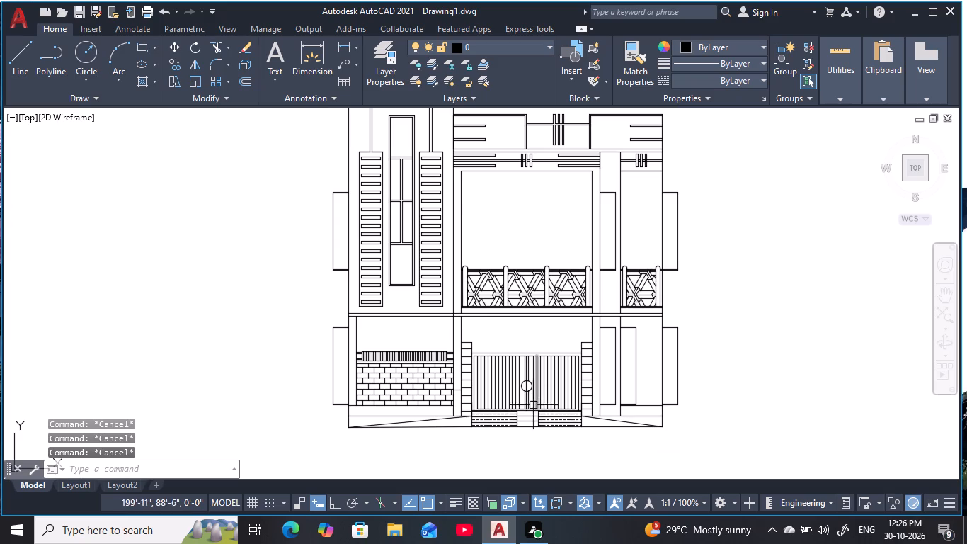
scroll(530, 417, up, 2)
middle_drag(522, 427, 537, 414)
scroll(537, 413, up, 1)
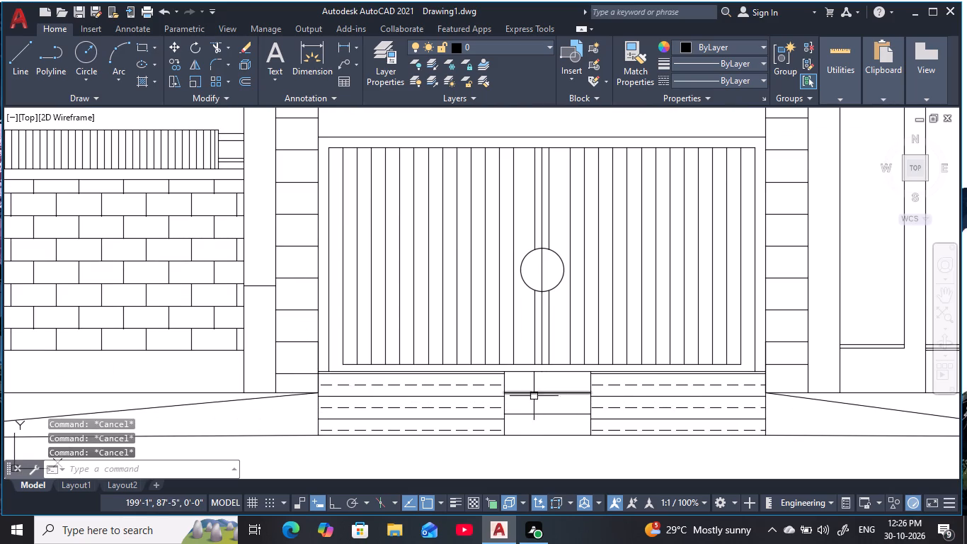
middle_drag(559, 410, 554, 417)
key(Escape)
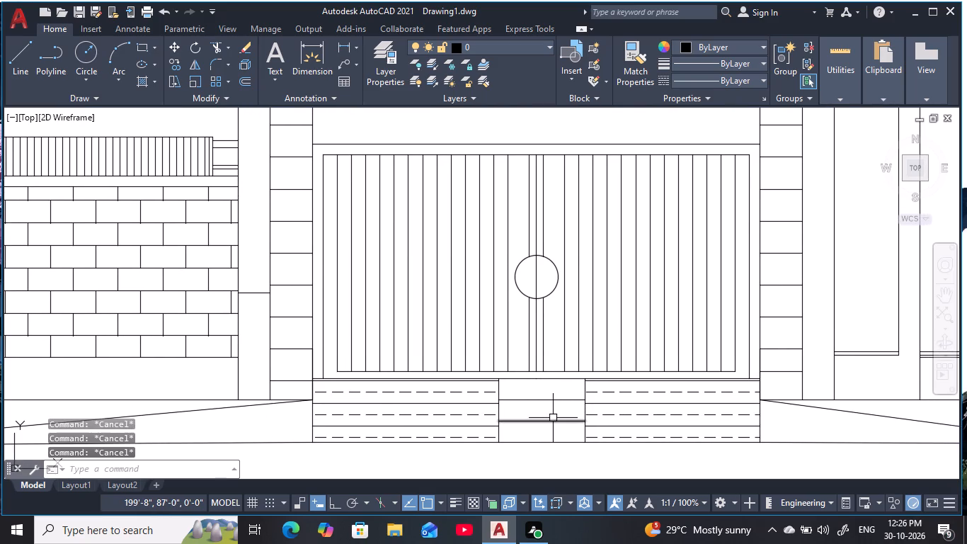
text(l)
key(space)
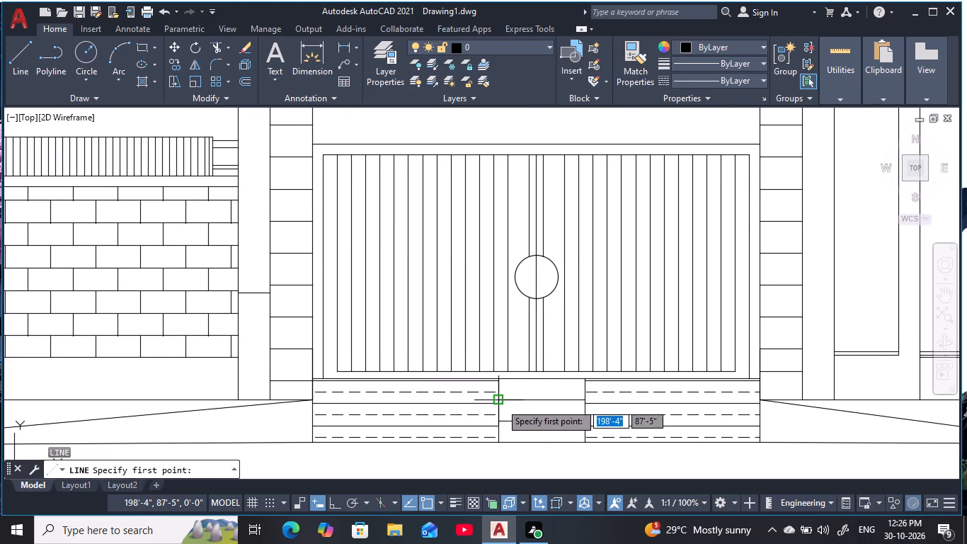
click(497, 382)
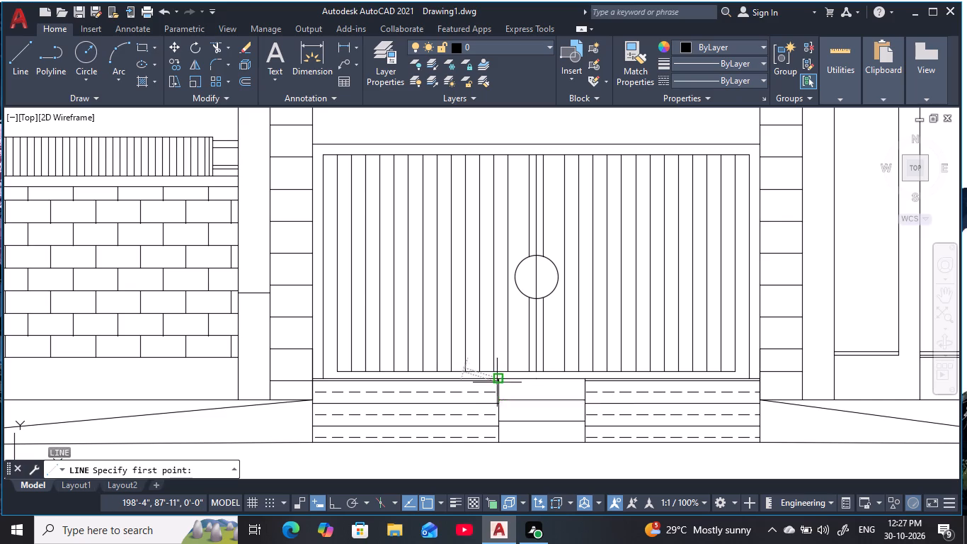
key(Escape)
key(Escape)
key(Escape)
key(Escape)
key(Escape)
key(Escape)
Draw an inward-slanting line about 1'-5" long from the central step section's bottom left corner up to its top edge.
key(space)
click(496, 448)
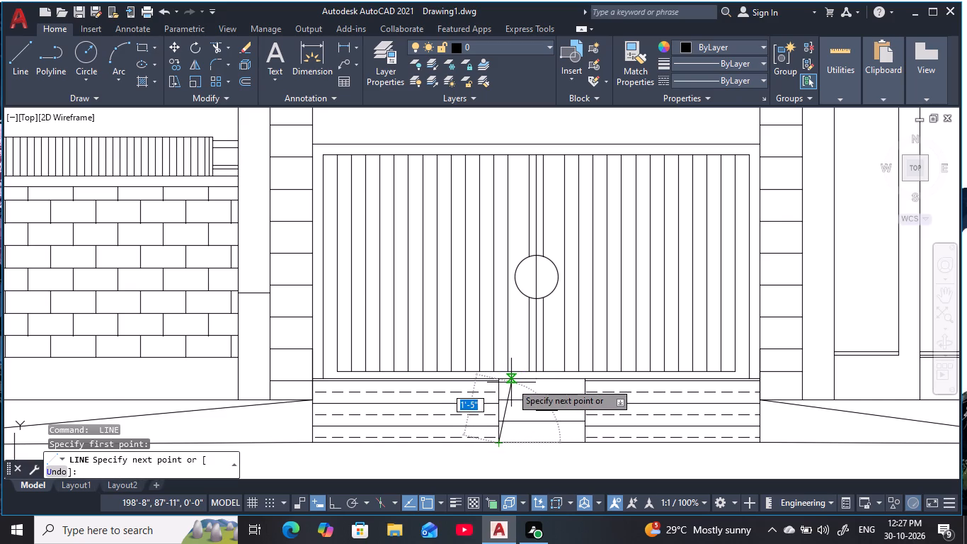
click(510, 382)
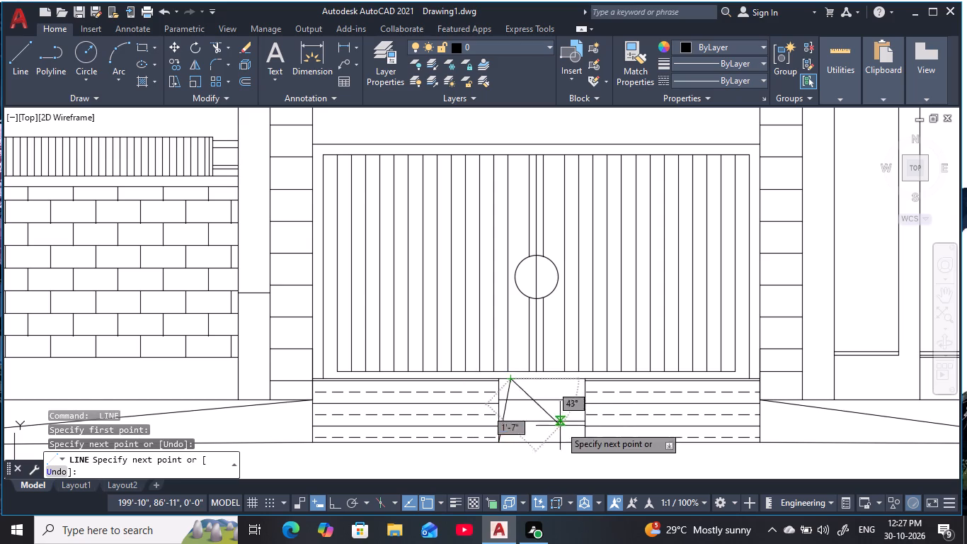
key(Escape)
key(Escape)
key(Escape)
key(Escape)
key(Escape)
key(Escape)
key(Escape)
key(Escape)
key(Escape)
key(Escape)
Draw an inward-slanting line about 1'-6" long from the central step section's bottom right corner up to its top edge.
key(space)
click(585, 446)
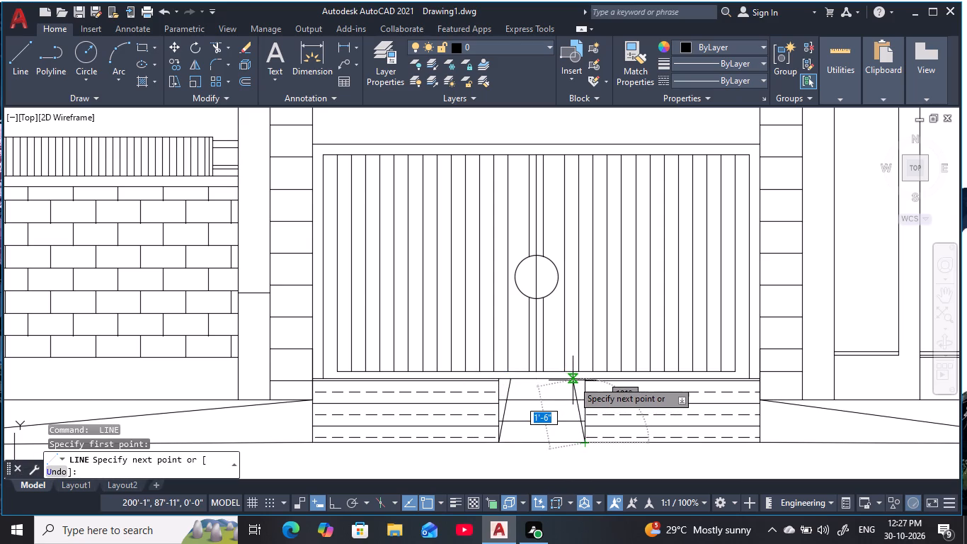
click(571, 380)
key(Escape)
key(Escape)
key(Escape)
key(Escape)
key(Escape)
key(Escape)
key(Escape)
key(Escape)
key(Escape)
key(Escape)
key(Escape)
key(Escape)
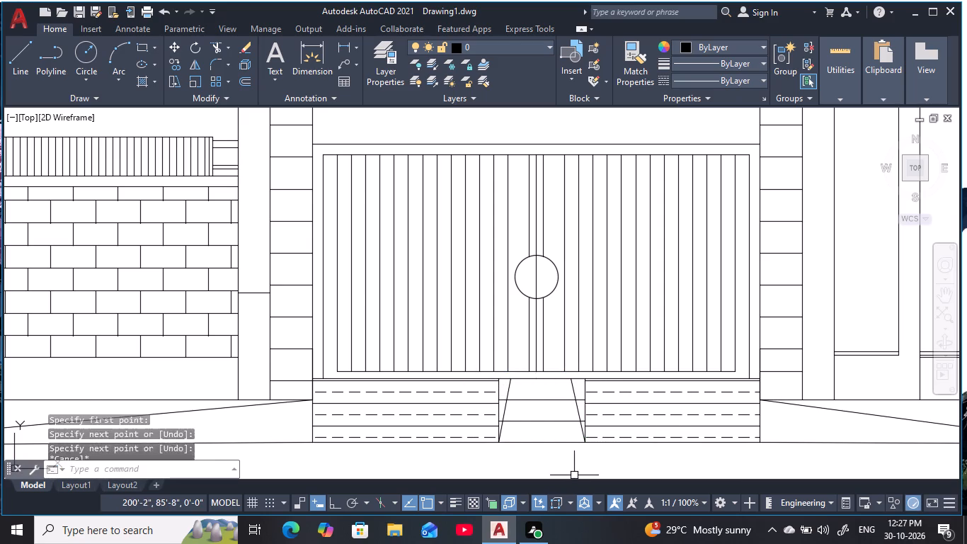
Trim the two horizontal tread lines of the central steps where they extend outside the left slanting side line.
text(tr)
key(space)
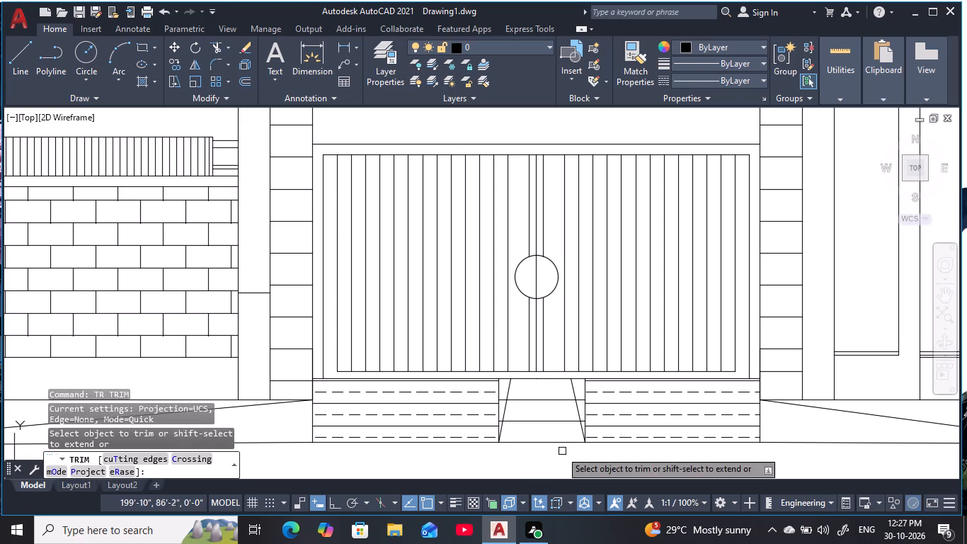
scroll(510, 404, up, 2)
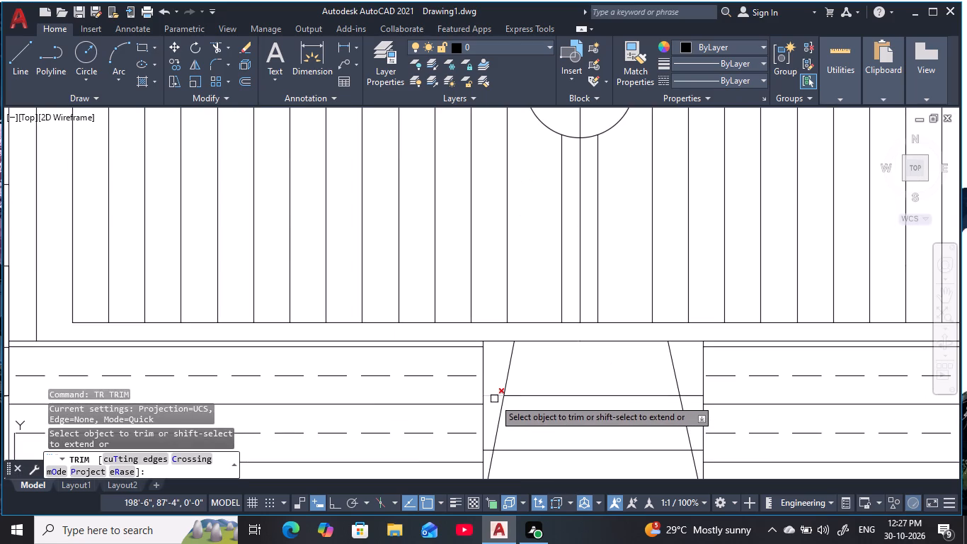
click(494, 399)
scroll(487, 457, up, 2)
click(490, 441)
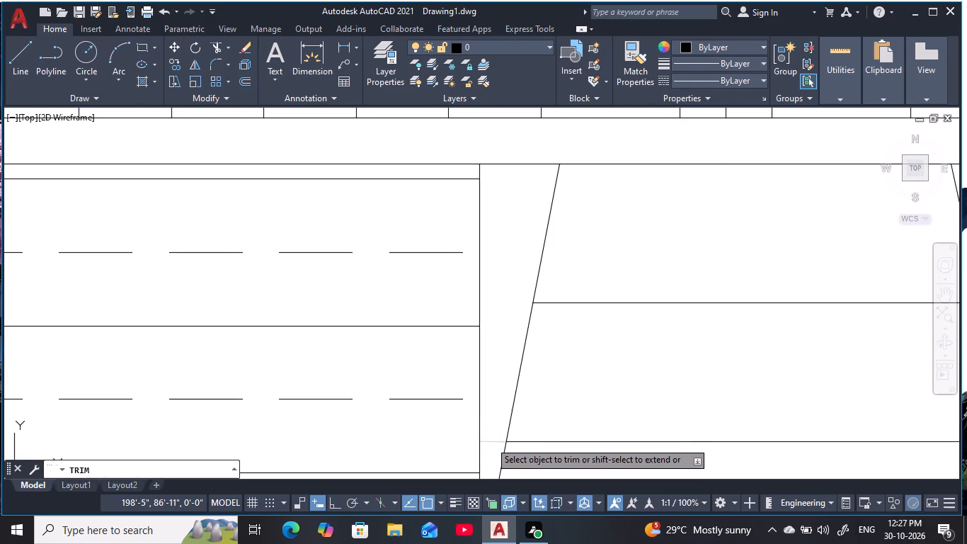
Trim the two horizontal tread lines of the central steps outside the right slanting side line, undoing any wrong cut.
scroll(600, 439, down, 4)
scroll(677, 414, up, 2)
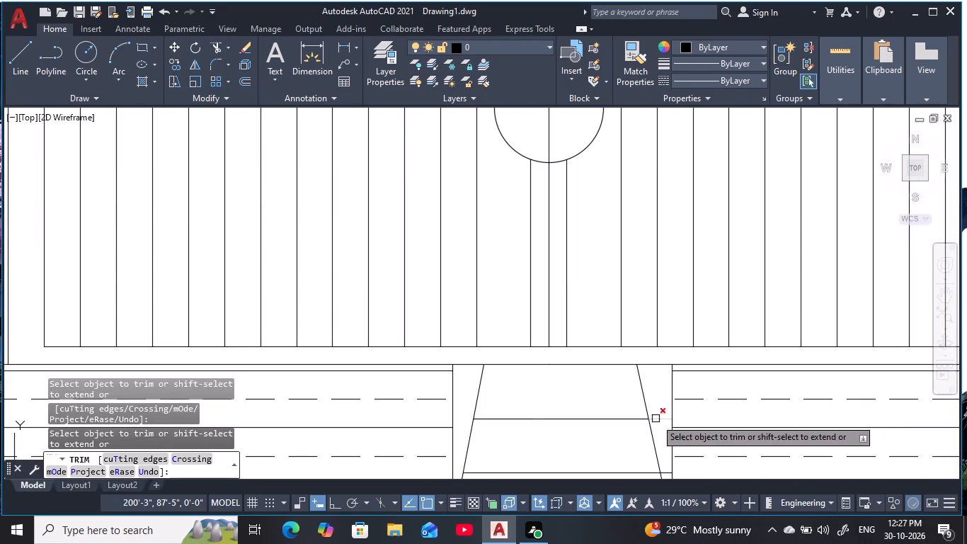
click(656, 419)
scroll(670, 444, down, 1)
middle_drag(670, 443, 628, 396)
scroll(629, 417, up, 2)
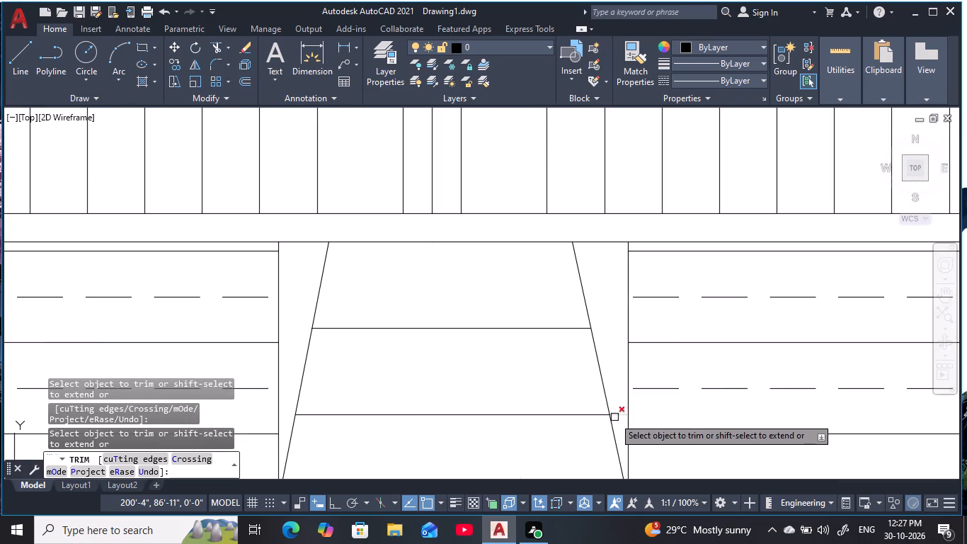
click(610, 415)
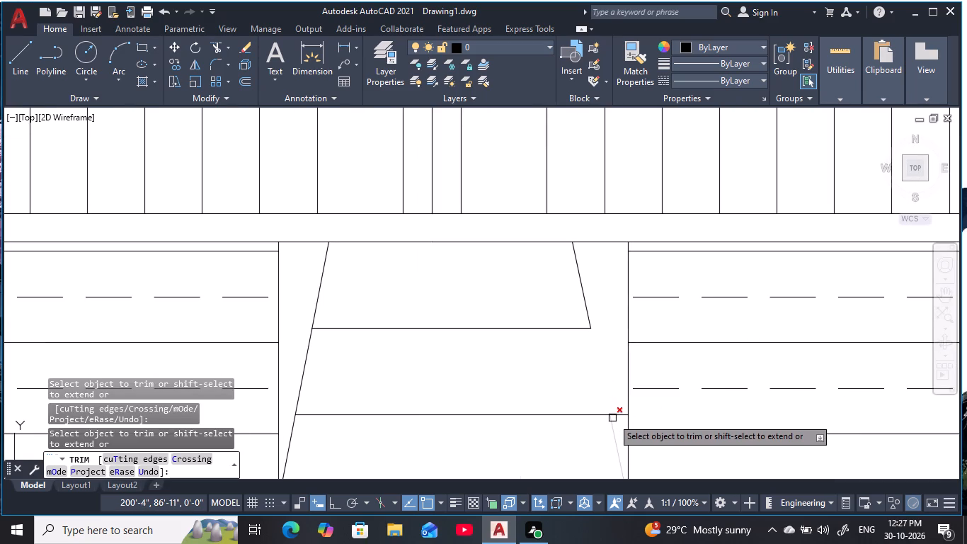
key(ctrl+z)
scroll(670, 477, up, 1)
middle_drag(672, 476, 659, 424)
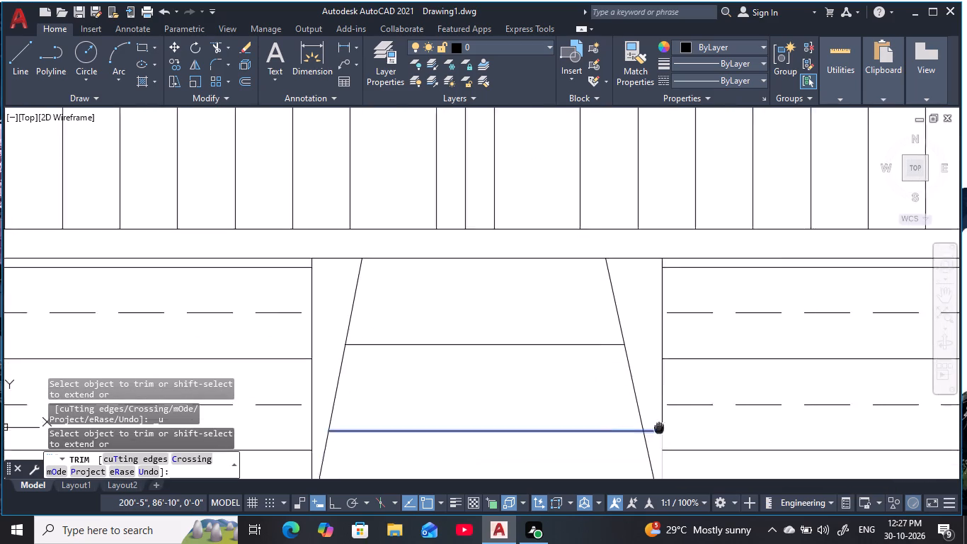
middle_drag(659, 424, 650, 391)
click(641, 390)
scroll(573, 416, down, 2)
key(Escape)
middle_click(573, 416)
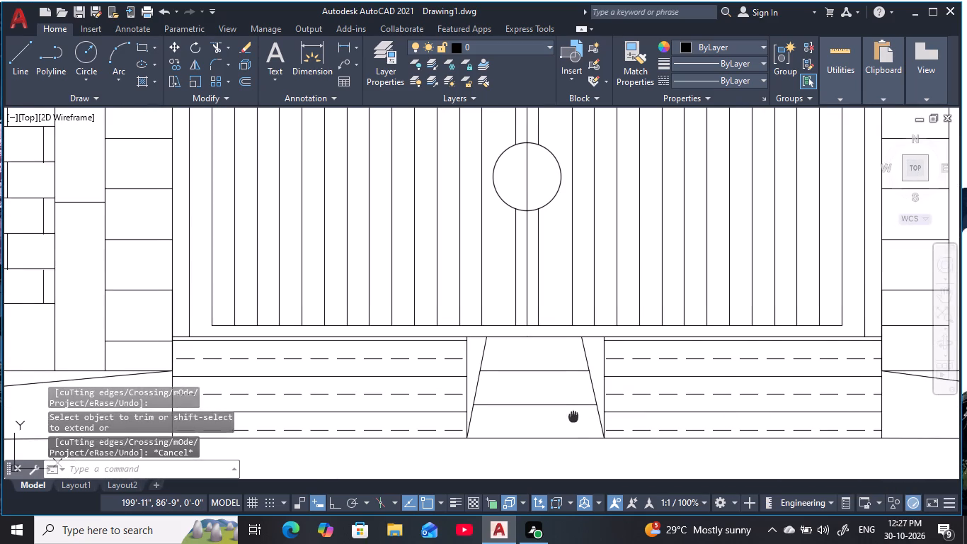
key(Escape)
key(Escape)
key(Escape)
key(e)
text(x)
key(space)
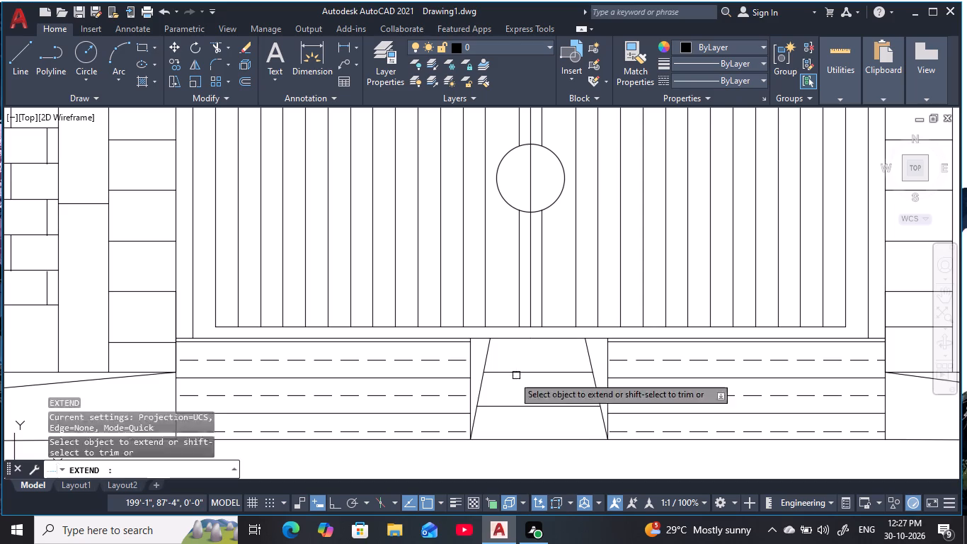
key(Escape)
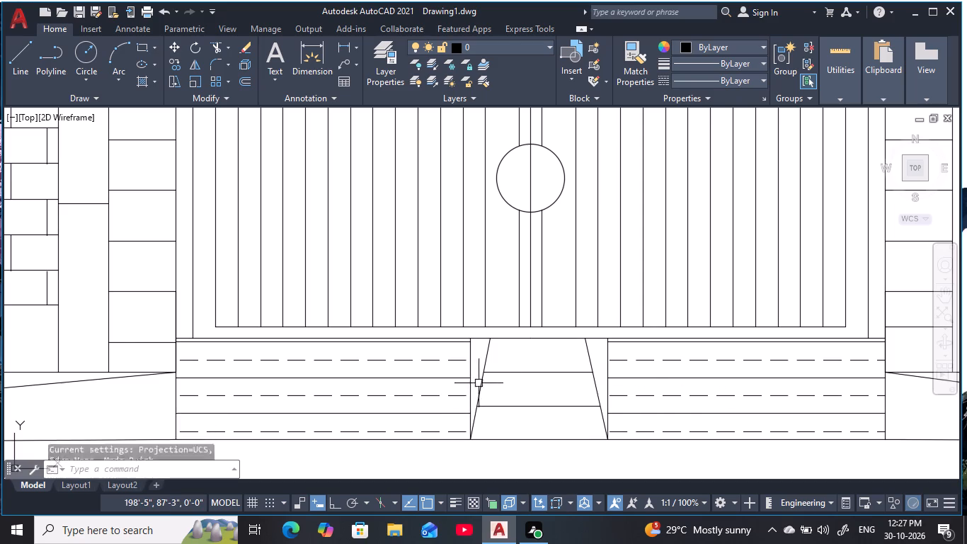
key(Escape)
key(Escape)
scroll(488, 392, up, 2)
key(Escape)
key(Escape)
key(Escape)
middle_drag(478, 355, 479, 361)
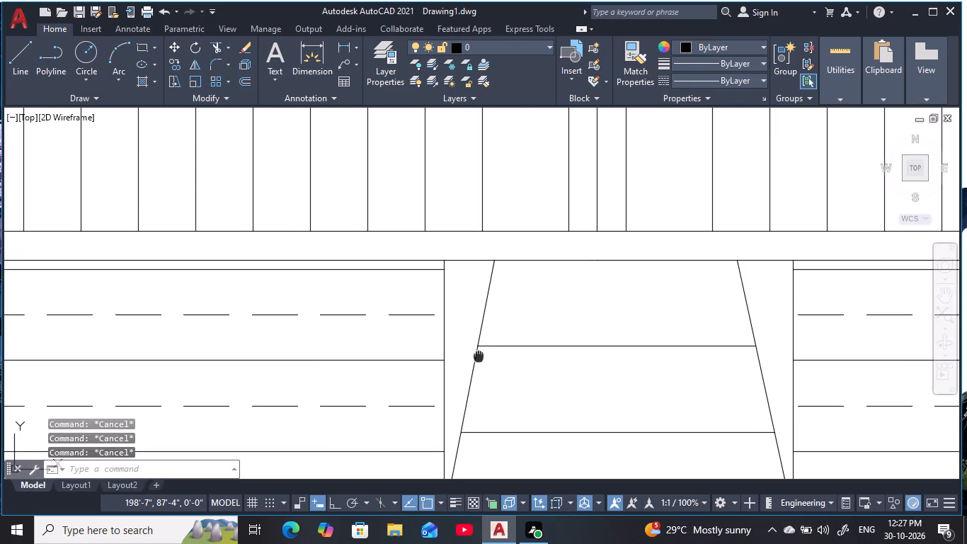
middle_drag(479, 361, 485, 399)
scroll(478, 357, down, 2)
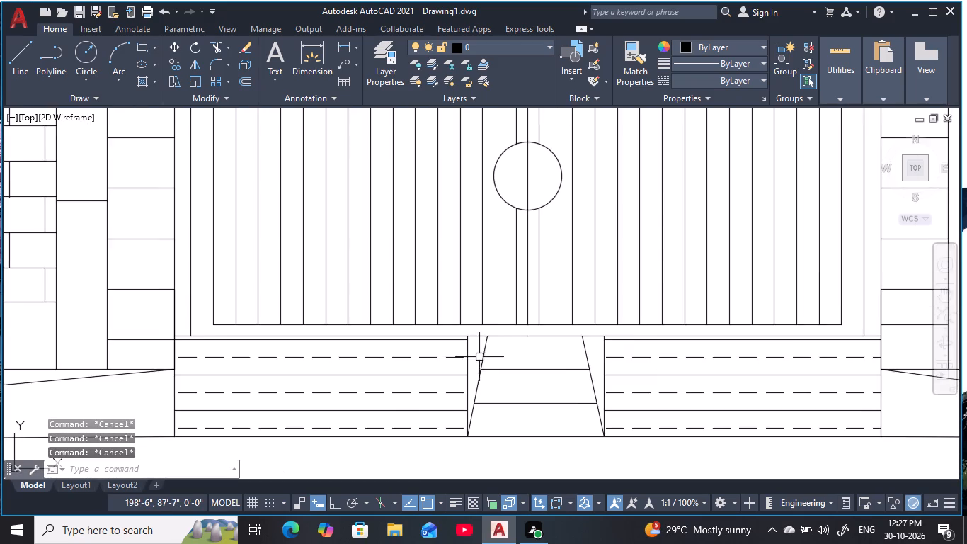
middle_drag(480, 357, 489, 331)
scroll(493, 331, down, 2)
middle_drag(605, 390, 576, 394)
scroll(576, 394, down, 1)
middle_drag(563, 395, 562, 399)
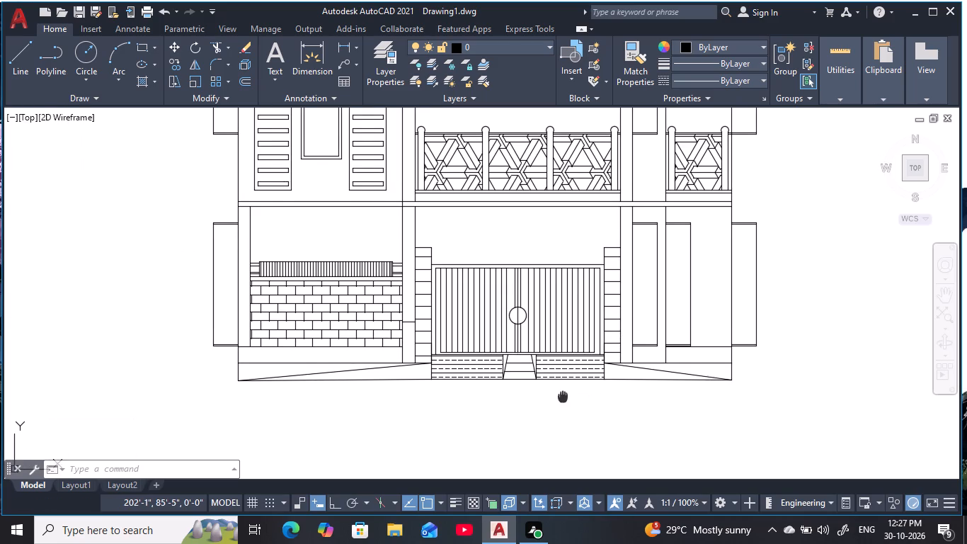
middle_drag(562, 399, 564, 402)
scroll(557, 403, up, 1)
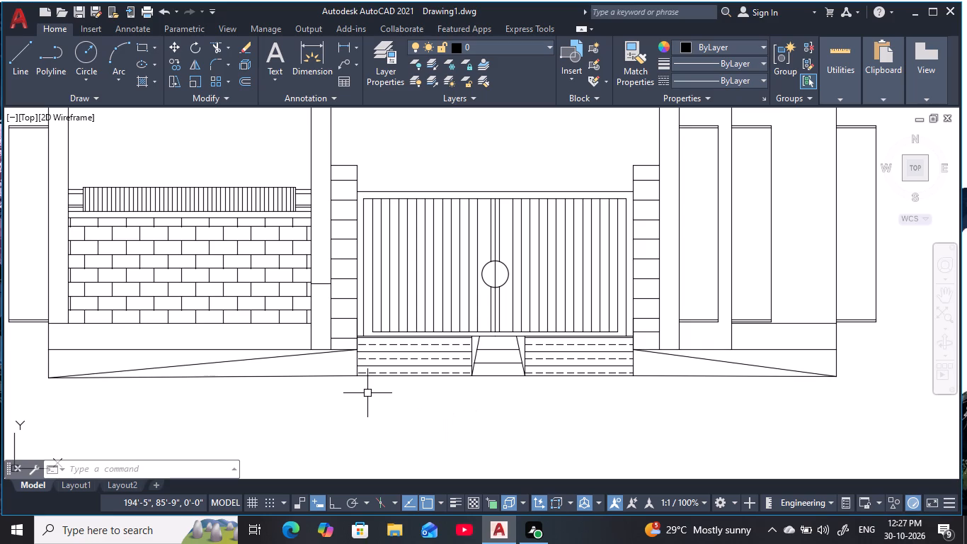
Draw a horizontal line about 11'-9" long with Ortho on, from low on the steps' left edge to the building's left outer edge.
key(Escape)
text(l)
key(space)
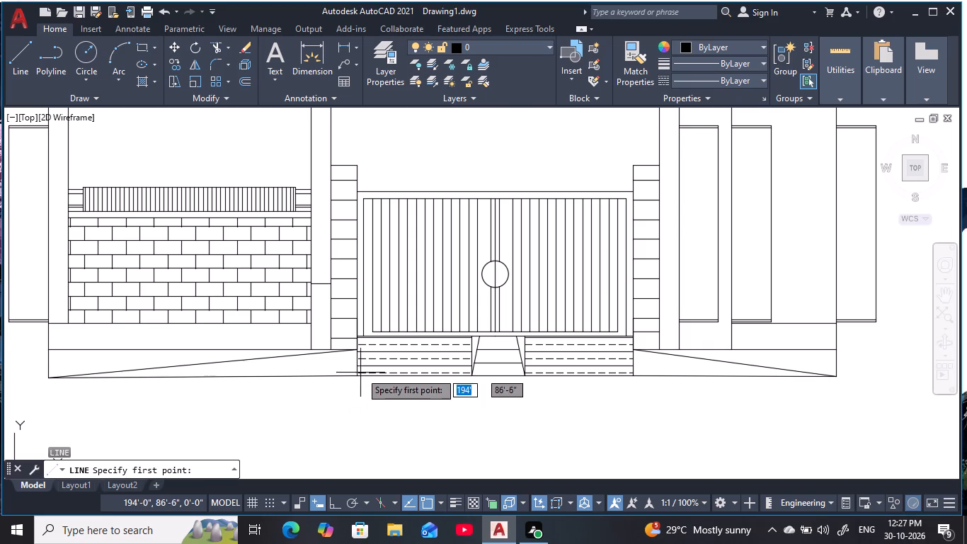
scroll(358, 361, up, 1)
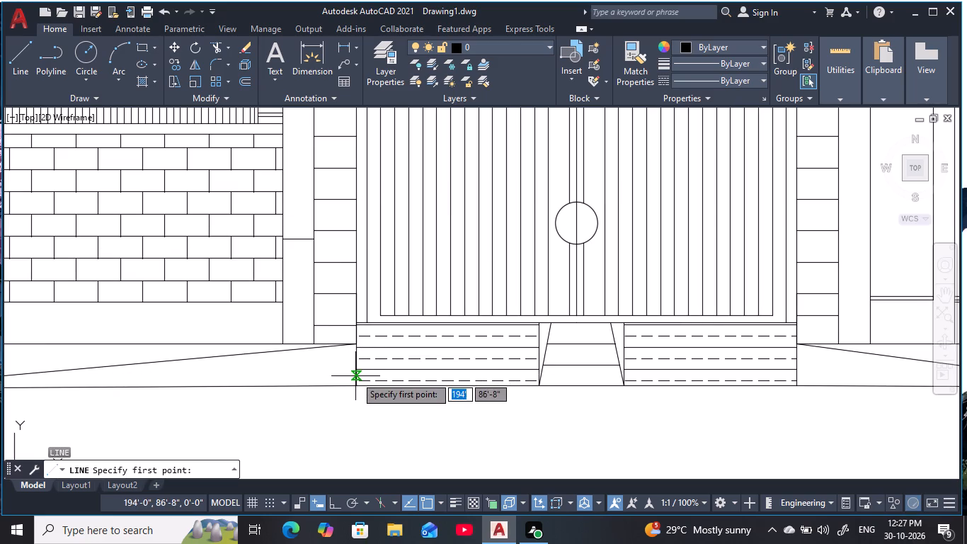
scroll(355, 375, up, 2)
click(355, 377)
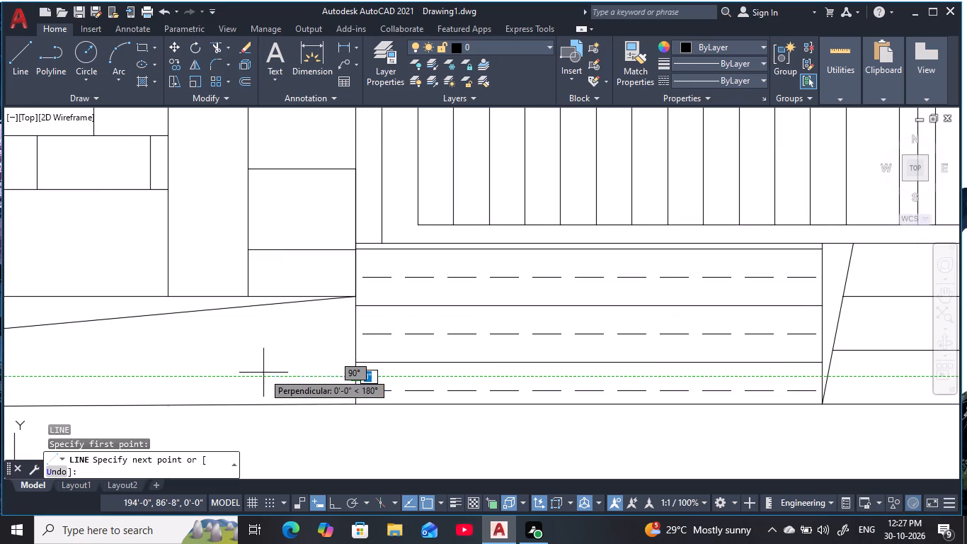
middle_drag(264, 373, 740, 334)
scroll(786, 327, down, 2)
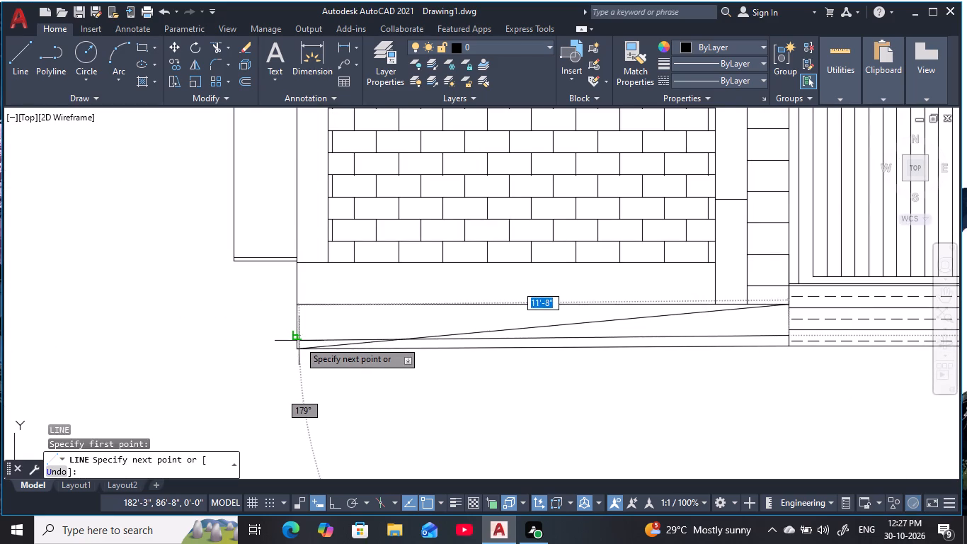
key(F8)
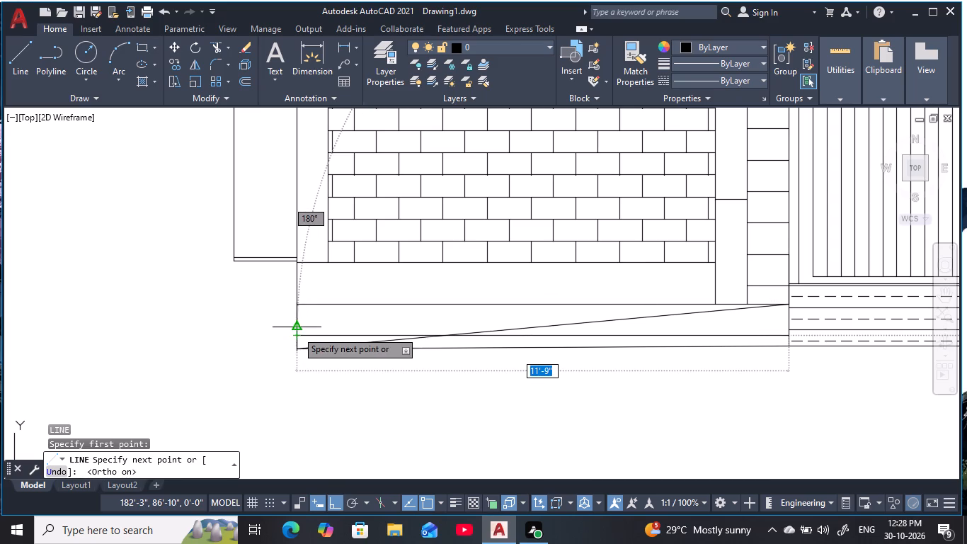
click(295, 336)
key(Escape)
key(Escape)
key(Escape)
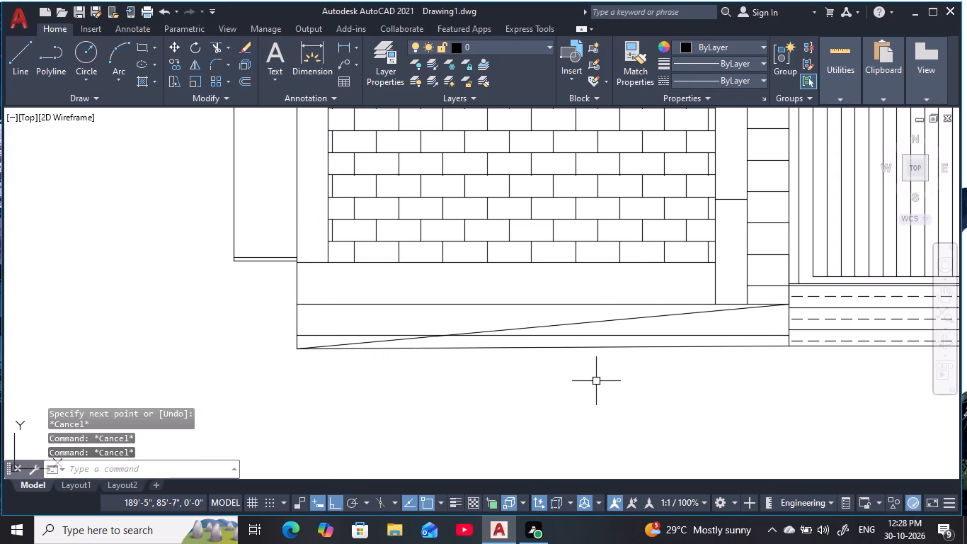
Trim away the bottom base line running beneath the new horizontal line, between the building's left outer edge and the steps.
text(tr)
key(space)
click(564, 351)
scroll(653, 385, down, 2)
middle_drag(653, 385, 635, 378)
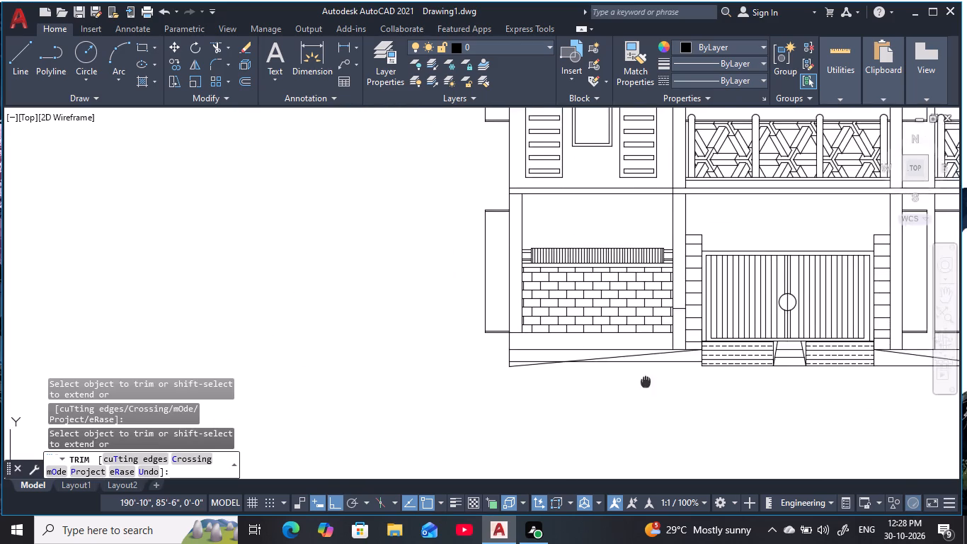
middle_drag(635, 378, 522, 364)
middle_drag(837, 361, 758, 374)
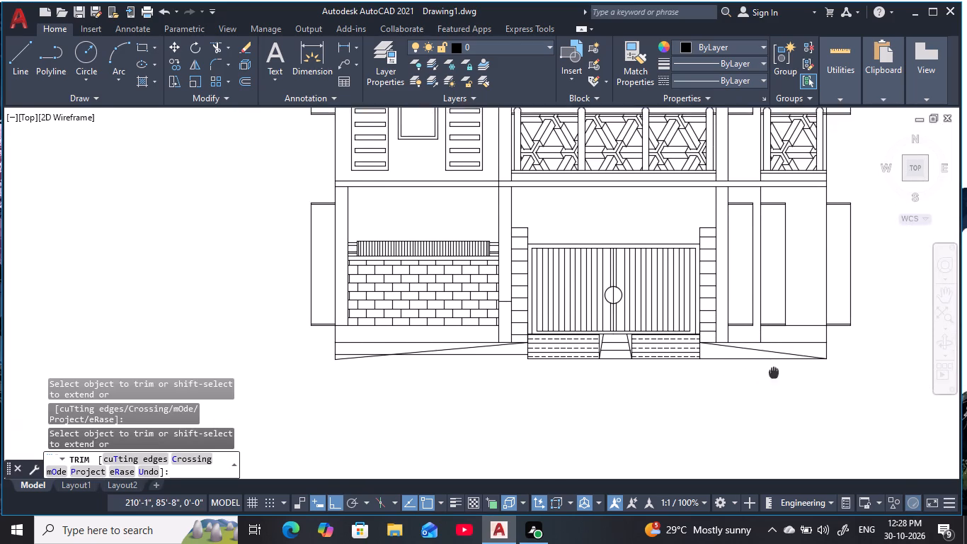
middle_drag(758, 374, 756, 375)
scroll(761, 371, up, 2)
key(Escape)
key(Escape)
key(Escape)
key(Escape)
key(Escape)
key(Escape)
key(Escape)
key(Escape)
key(Escape)
key(Escape)
key(Escape)
key(Escape)
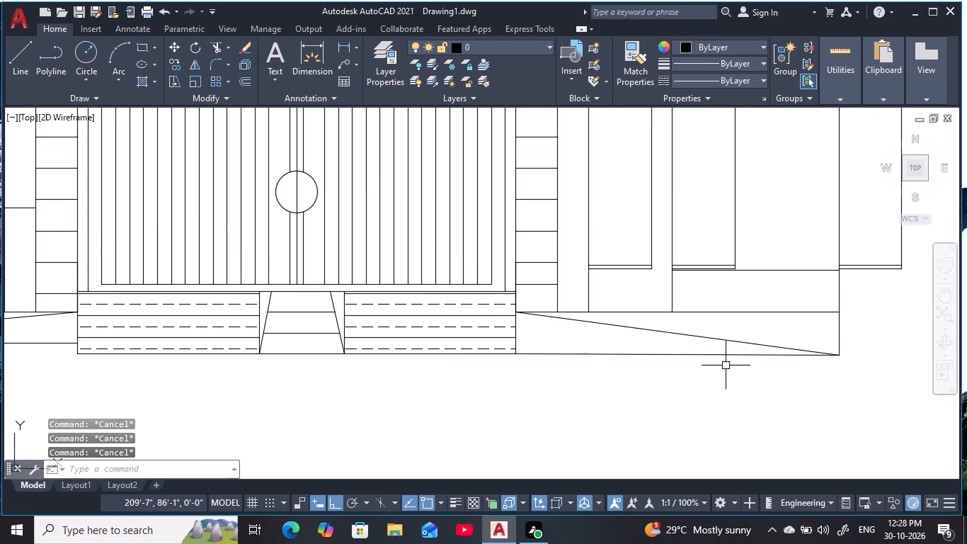
Draw a horizontal line from the steps' right edge to the building's right outer edge, level with the left side's new line.
key(l)
key(space)
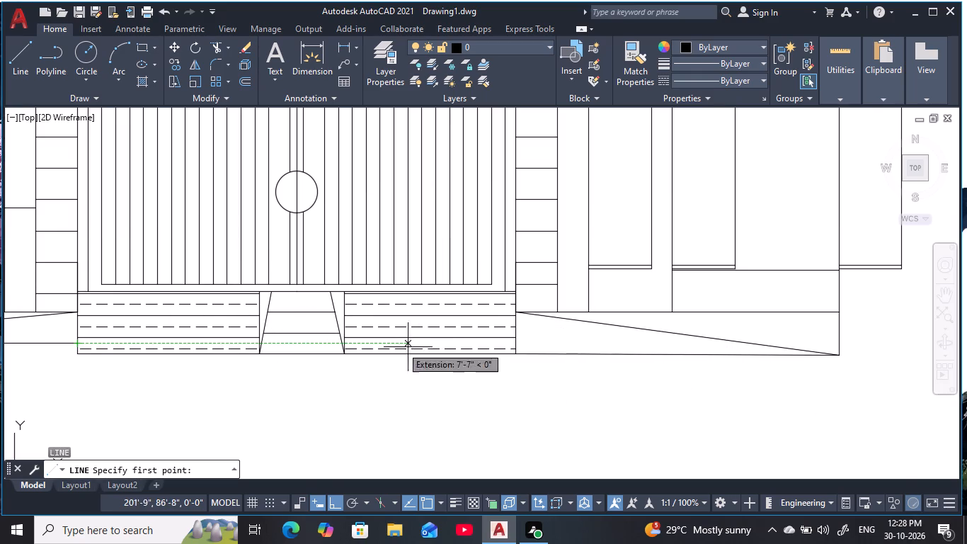
click(517, 344)
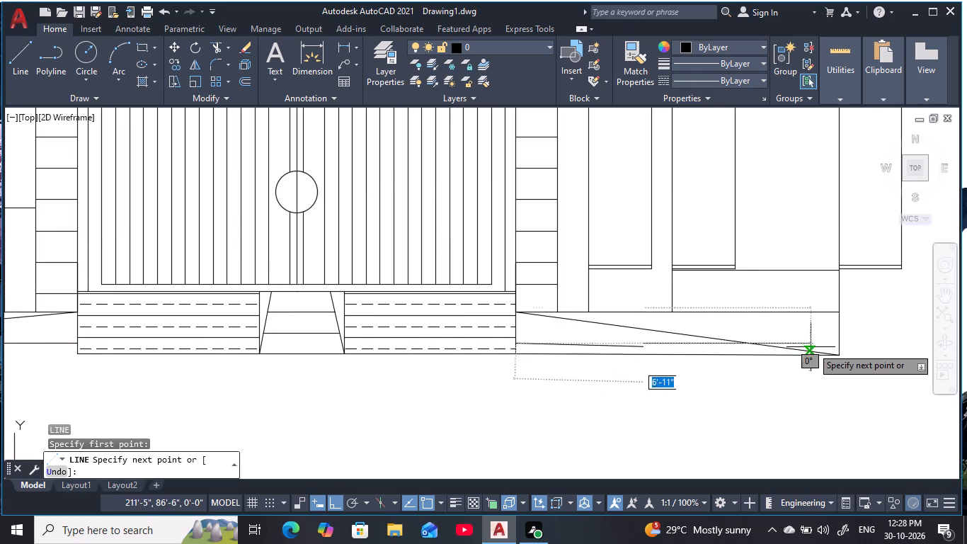
click(839, 346)
key(Escape)
key(Escape)
key(Escape)
key(Escape)
key(Escape)
key(Escape)
key(Escape)
key(Escape)
key(Escape)
key(Escape)
key(Escape)
key(Escape)
key(Escape)
key(Escape)
key(Escape)
key(Escape)
key(Escape)
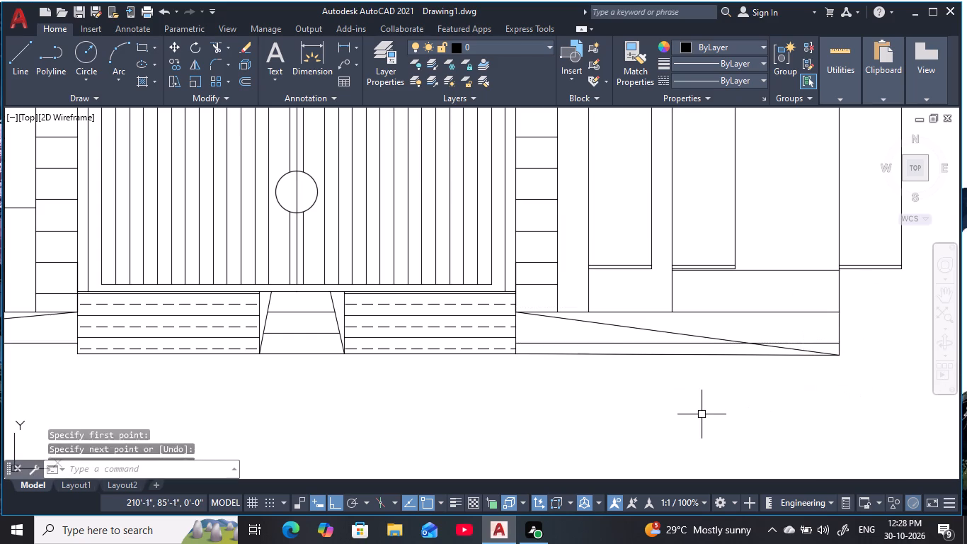
Trim the bottom base line, the ramp line's end and the outer edge stub below the right side's new horizontal line.
text(tr)
key(space)
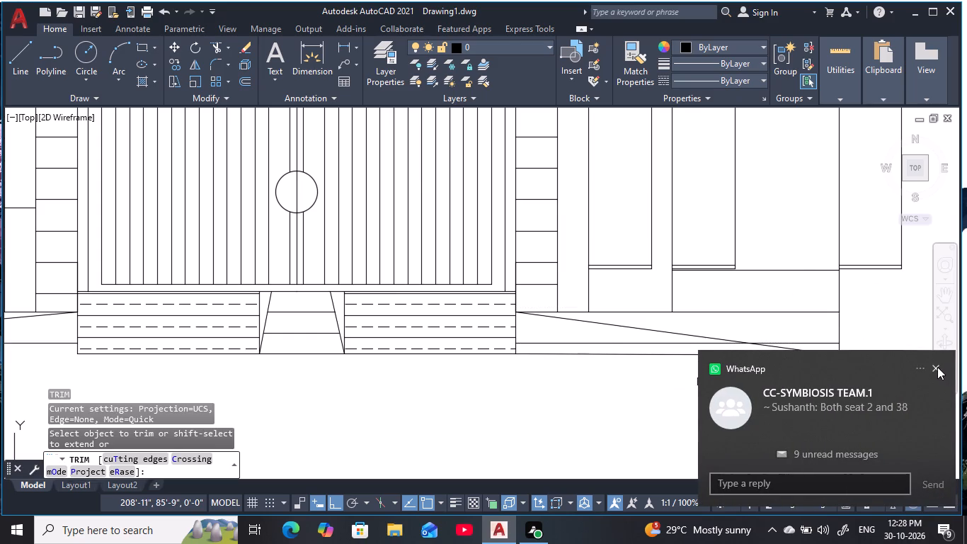
click(937, 367)
click(748, 357)
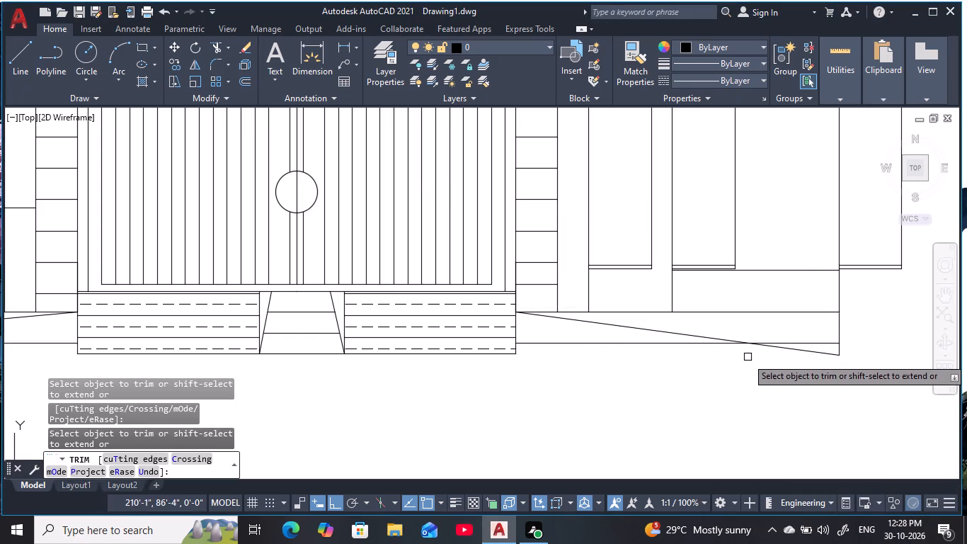
click(818, 355)
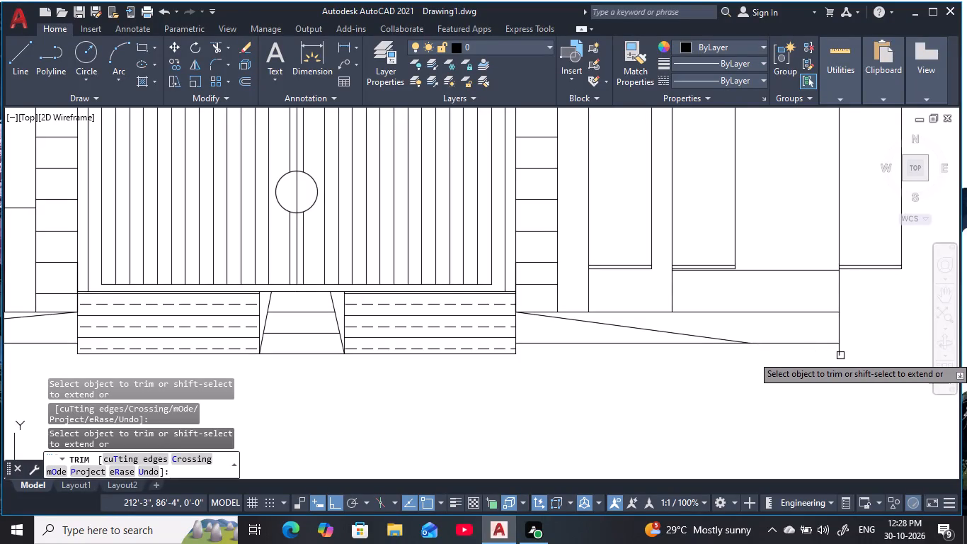
click(843, 354)
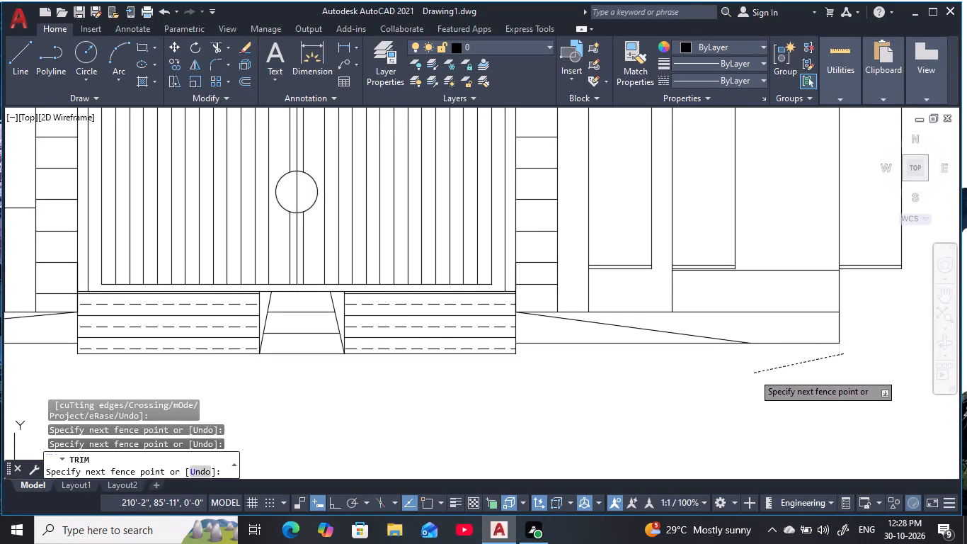
click(753, 373)
Trim the ramp line's end and the outer edge stub below the left side's new horizontal line.
scroll(669, 390, down, 2)
middle_drag(696, 386, 966, 378)
scroll(588, 378, up, 3)
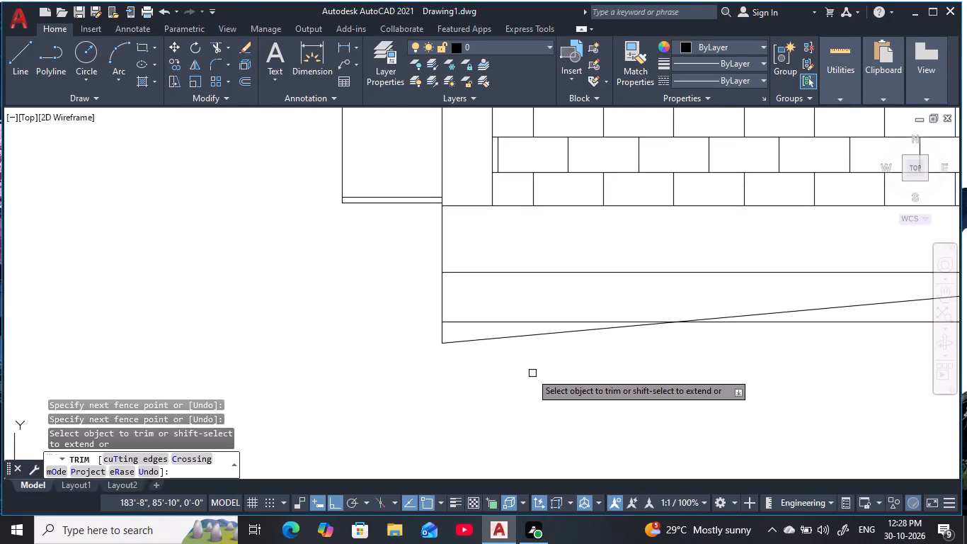
click(478, 351)
click(446, 339)
click(446, 339)
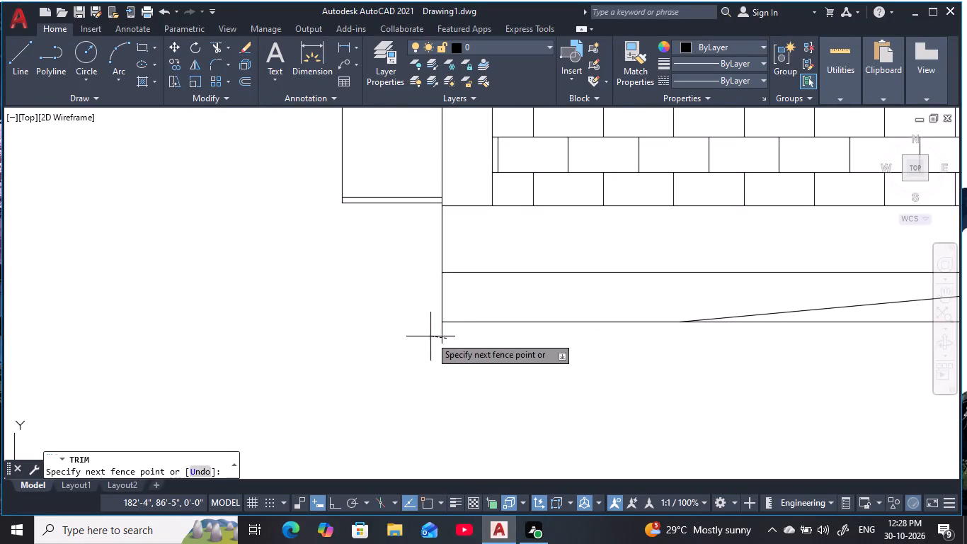
click(430, 336)
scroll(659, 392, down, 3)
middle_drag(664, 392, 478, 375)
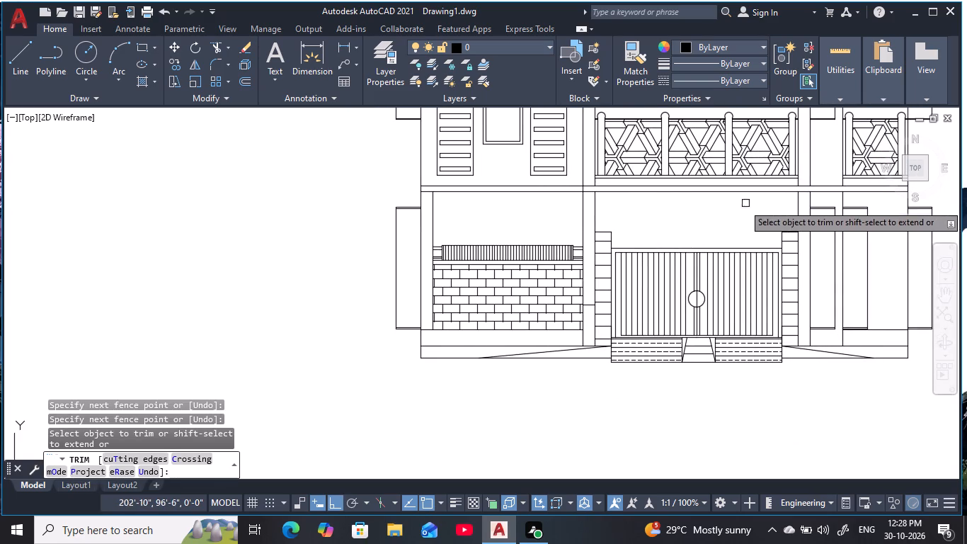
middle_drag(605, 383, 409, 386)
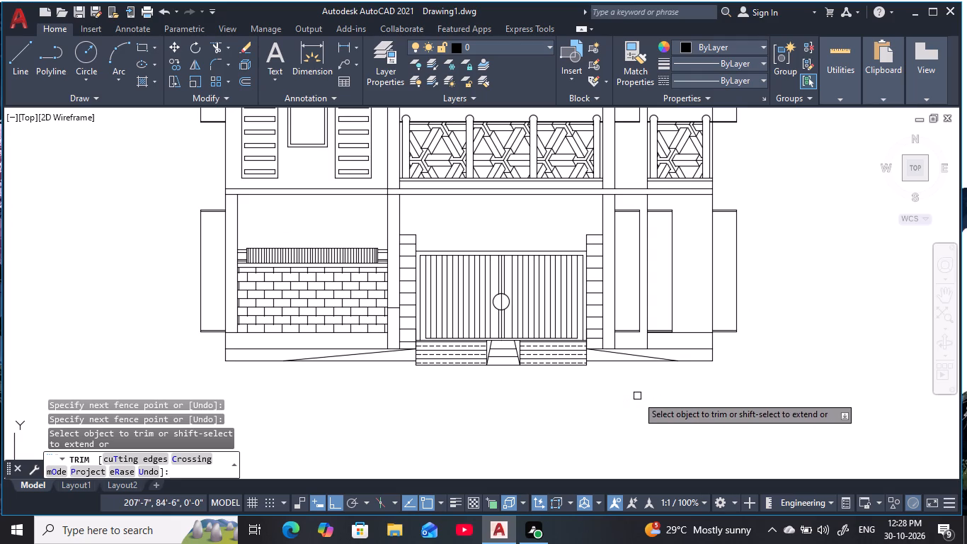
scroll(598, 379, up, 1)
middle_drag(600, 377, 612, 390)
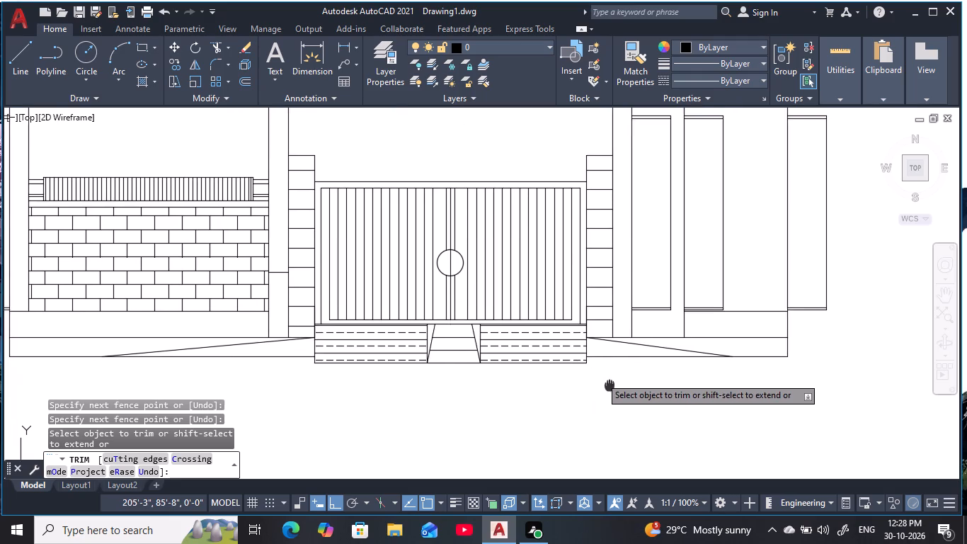
Examine the whole elevation, then the balcony railing ends, side projections and floor slab for remaining clean-up.
middle_drag(612, 390, 642, 405)
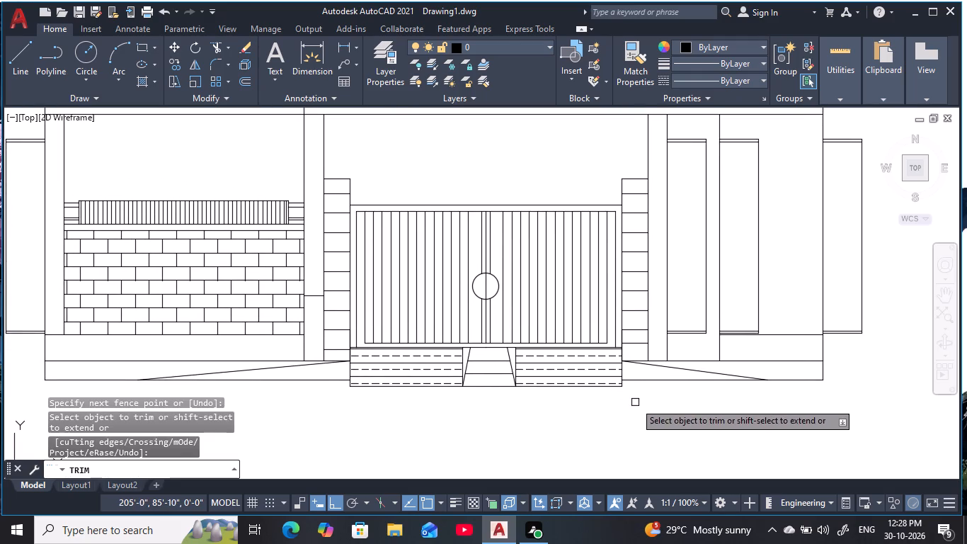
key(Escape)
key(Escape)
key(Escape)
key(Escape)
key(Escape)
key(Escape)
key(Escape)
key(Escape)
key(Escape)
key(Escape)
key(Escape)
key(Escape)
key(Escape)
key(Escape)
key(Escape)
scroll(642, 394, down, 1)
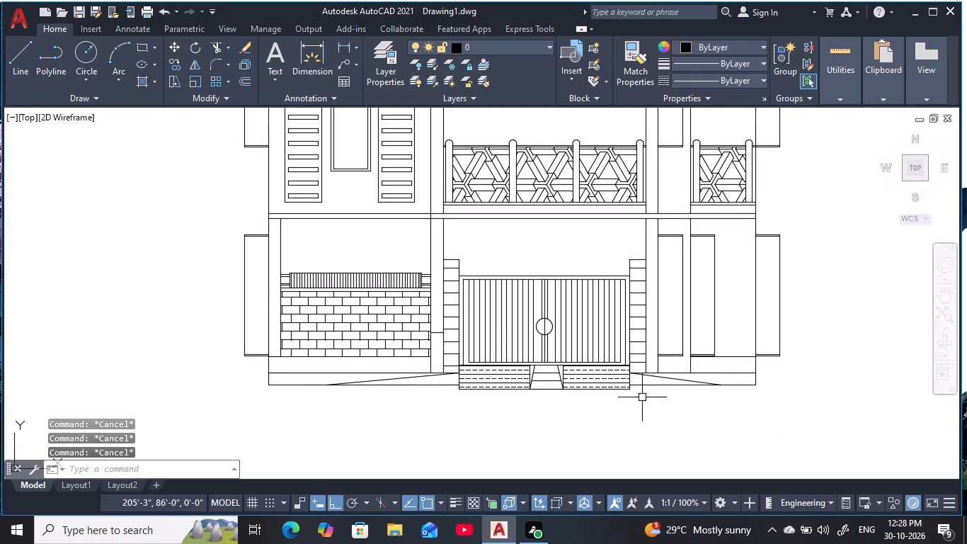
middle_click(639, 402)
scroll(643, 400, up, 2)
scroll(643, 399, down, 3)
scroll(645, 399, up, 1)
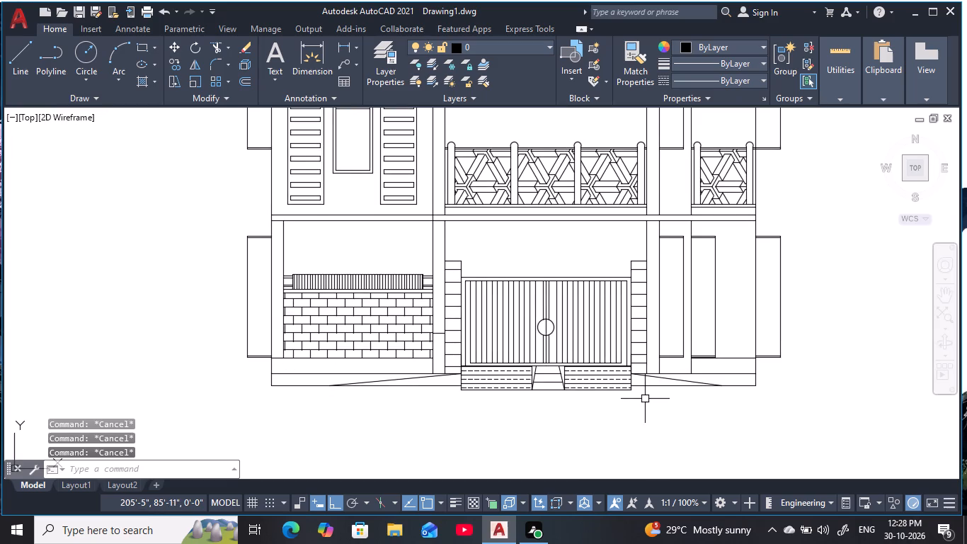
middle_drag(645, 399, 641, 415)
scroll(643, 411, down, 1)
middle_drag(643, 411, 634, 448)
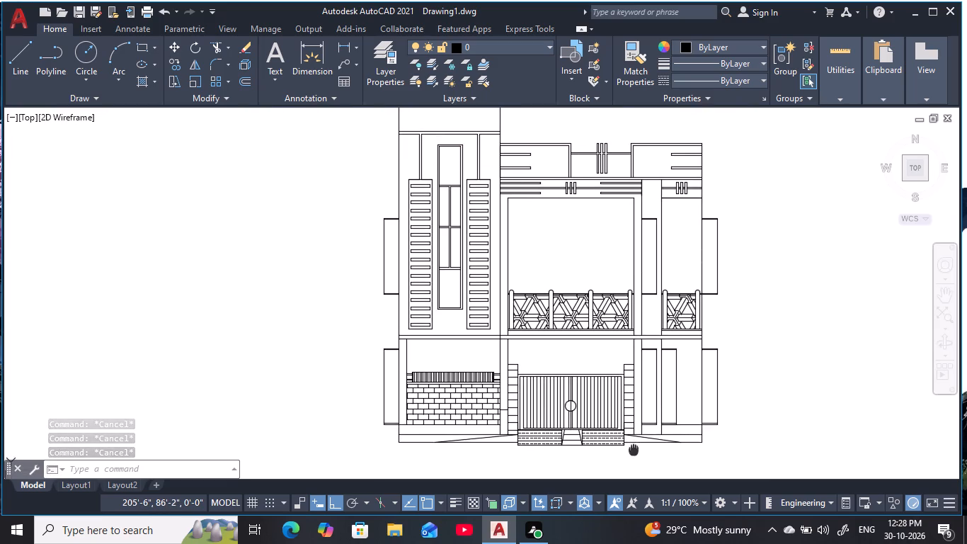
middle_drag(634, 448, 622, 469)
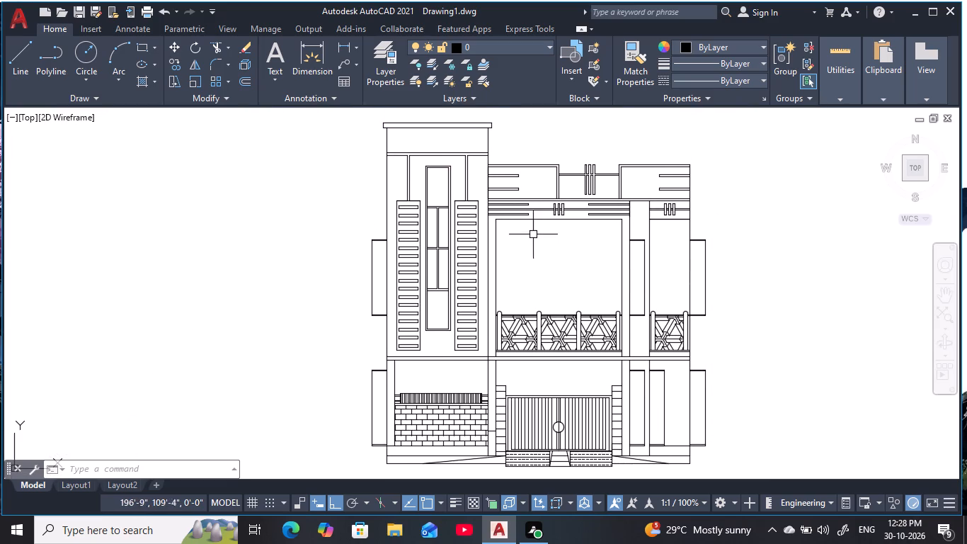
scroll(717, 314, up, 2)
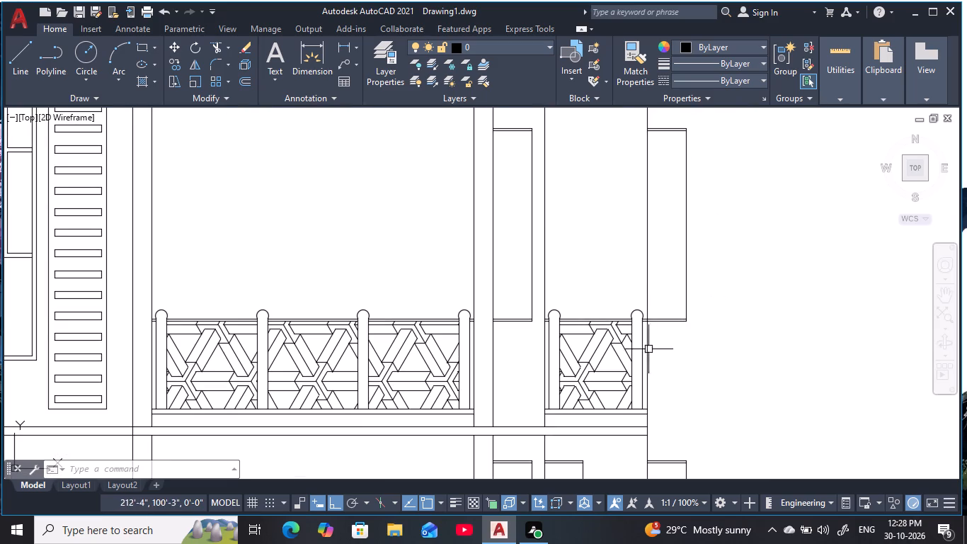
scroll(603, 346, up, 1)
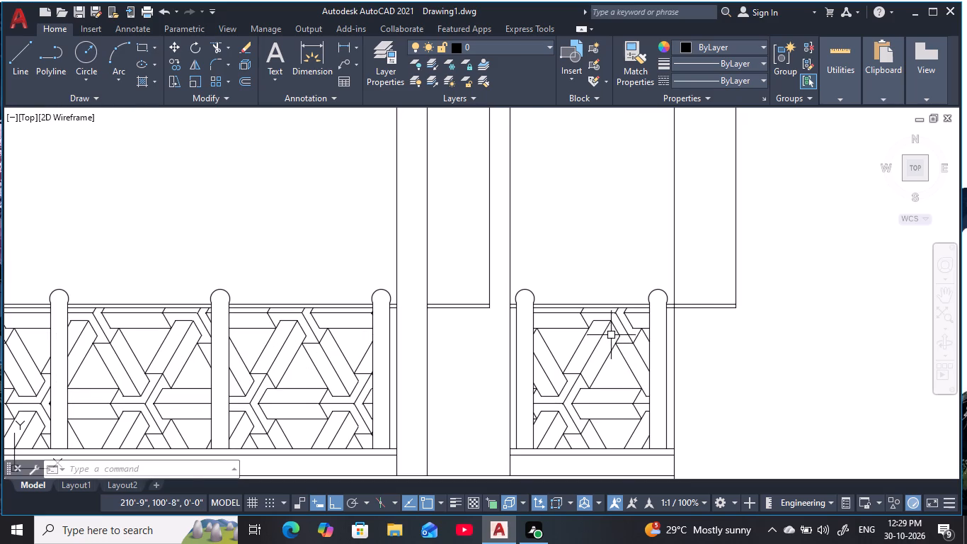
scroll(679, 317, up, 3)
middle_drag(680, 317, 683, 355)
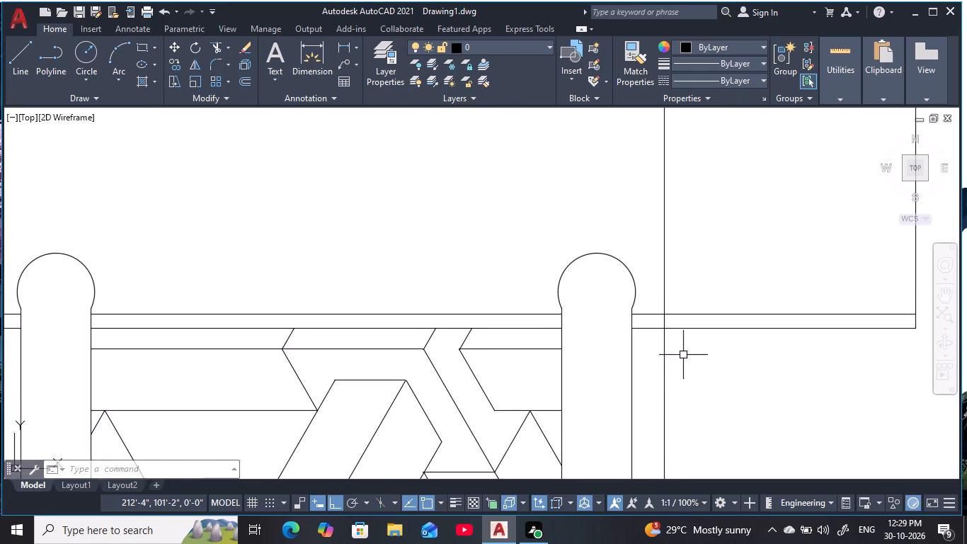
scroll(683, 355, down, 2)
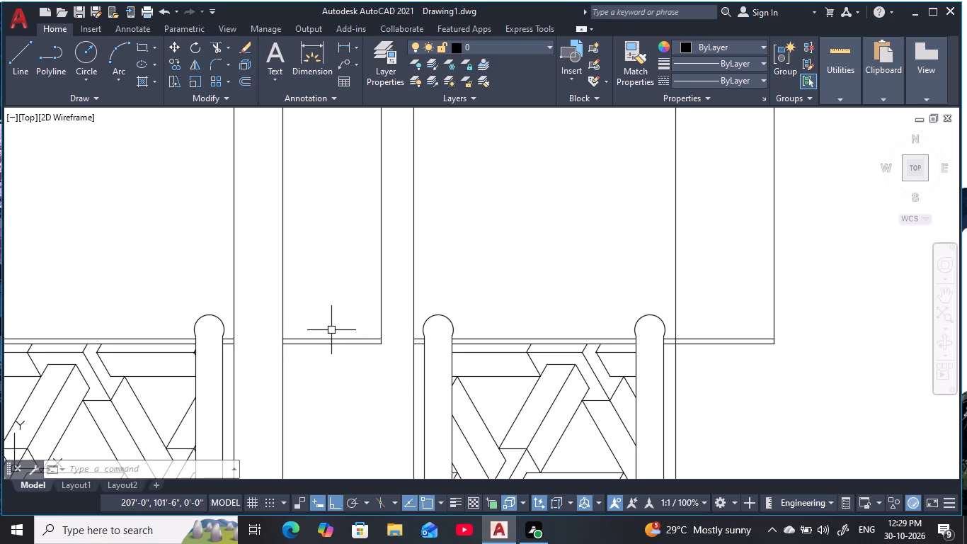
scroll(331, 330, down, 2)
middle_drag(332, 330, 337, 363)
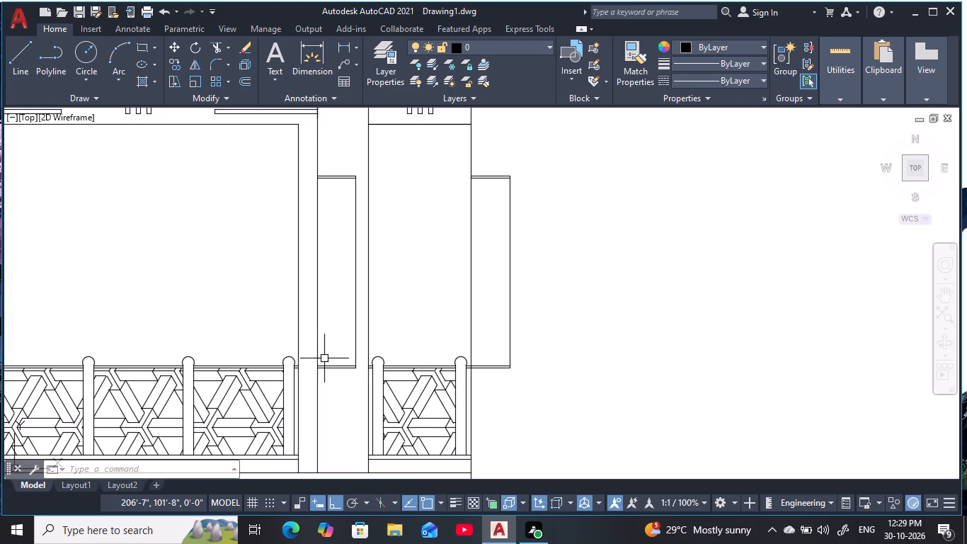
scroll(331, 332, down, 2)
scroll(324, 296, up, 1)
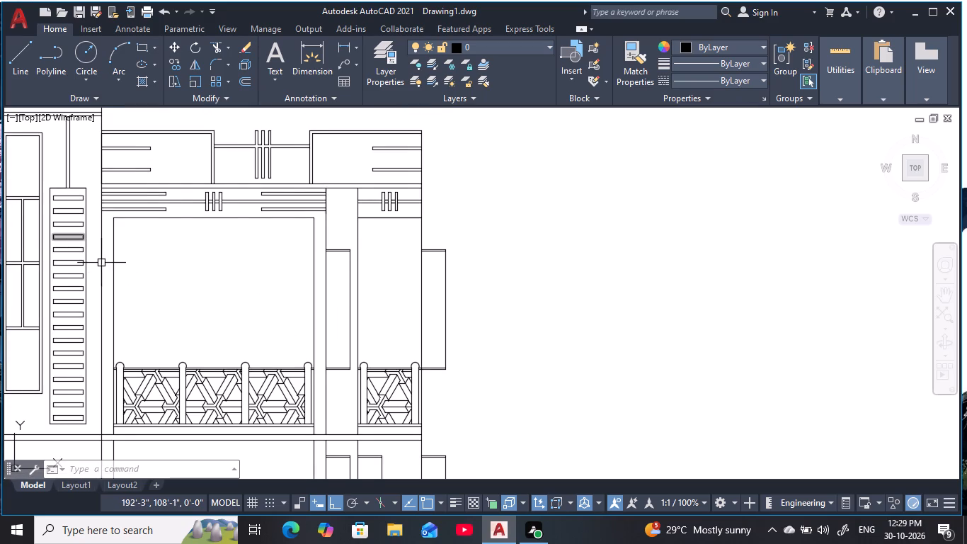
middle_drag(105, 261, 319, 271)
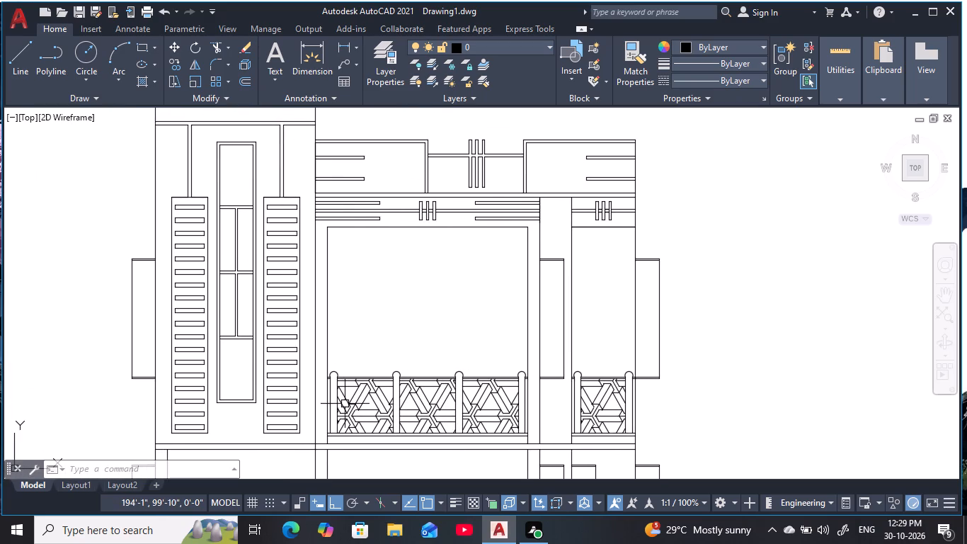
middle_drag(345, 404, 390, 263)
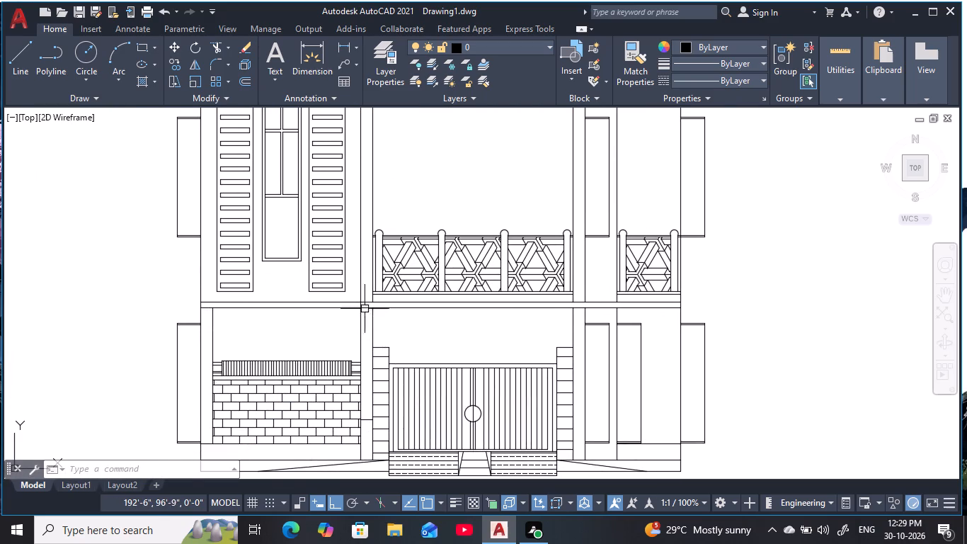
Trim the vertical wall line between the tower and balcony where it crosses the floor slab band.
scroll(365, 307, up, 2)
text(tr)
key(space)
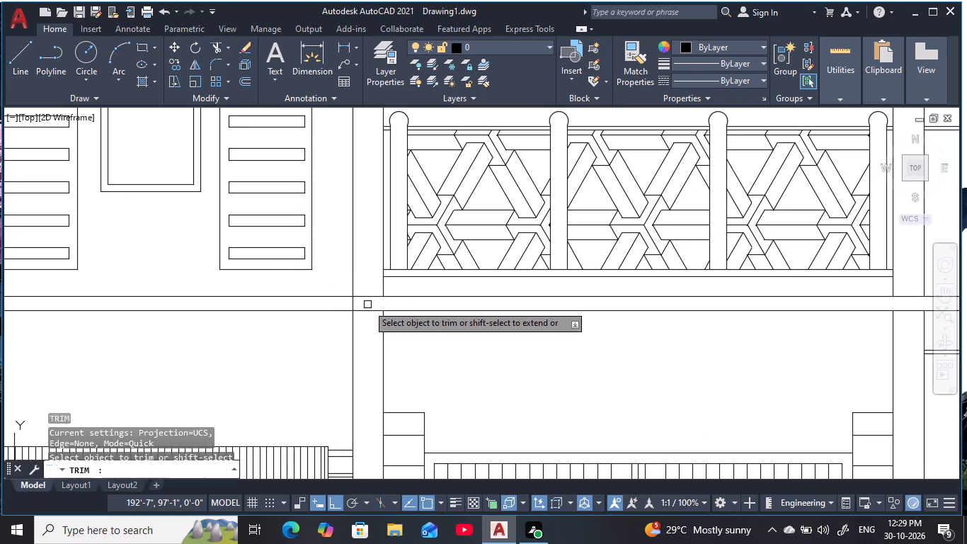
scroll(388, 288, down, 1)
scroll(377, 305, up, 1)
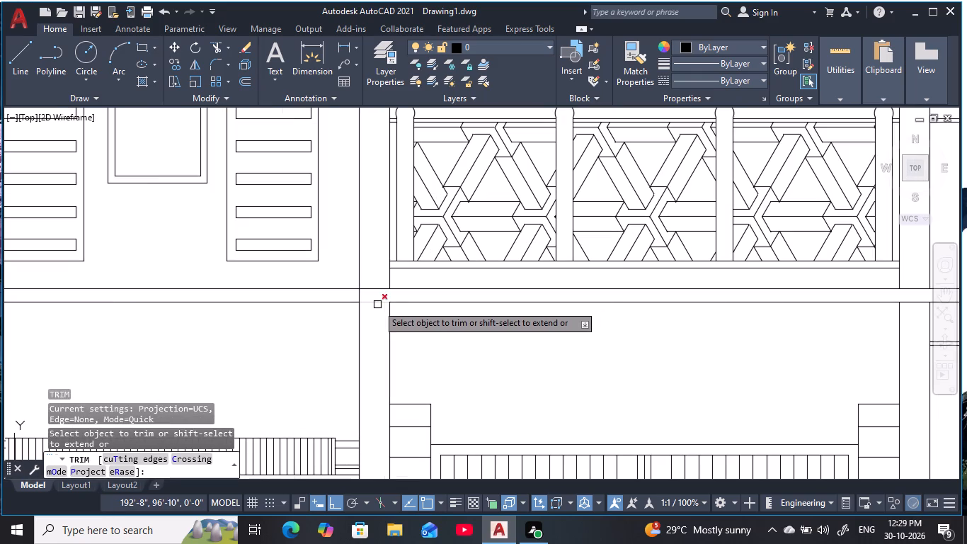
click(373, 292)
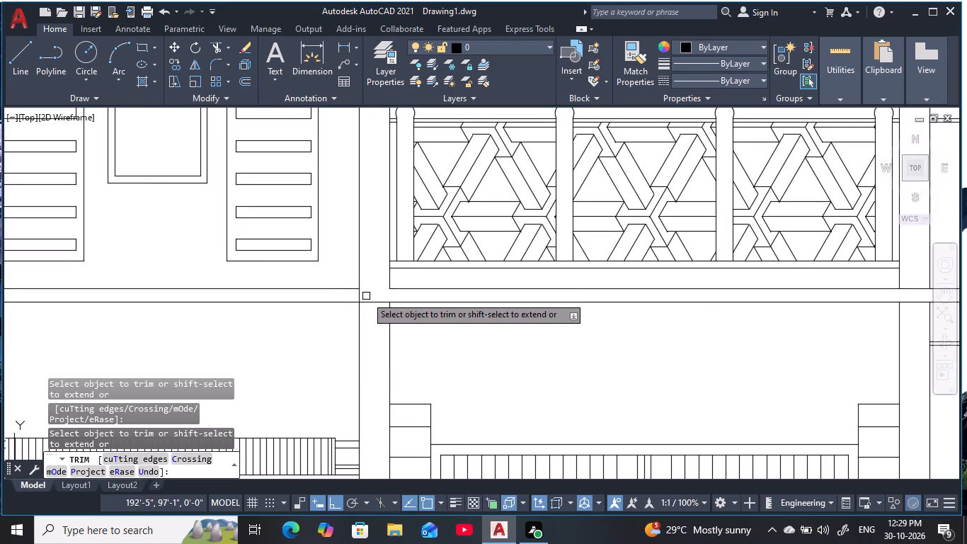
key(ctrl+z)
scroll(364, 309, up, 2)
click(357, 298)
click(317, 303)
key(Escape)
key(Escape)
scroll(499, 335, down, 4)
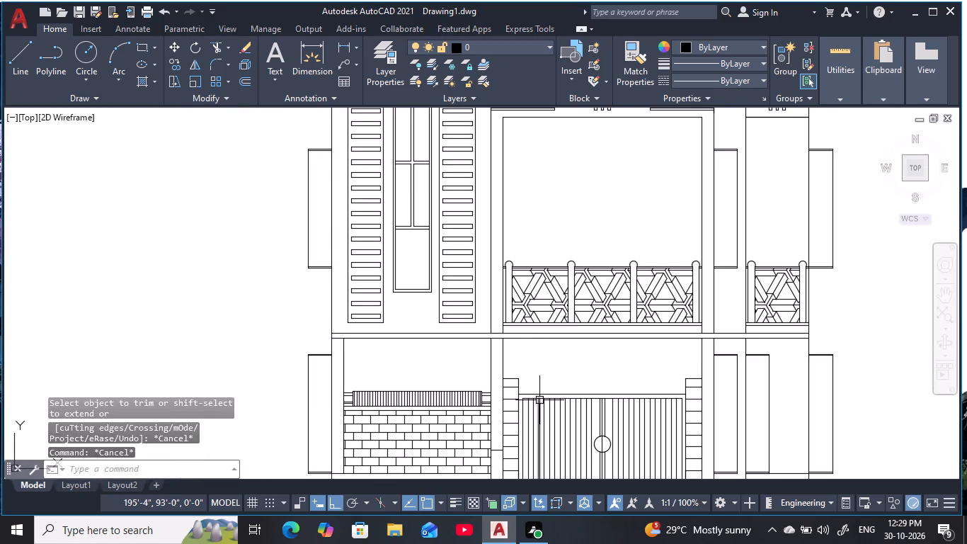
key(Escape)
key(Escape)
key(Escape)
key(Escape)
key(Escape)
key(Escape)
key(Escape)
key(Escape)
key(Escape)
key(Escape)
key(Escape)
key(Escape)
key(Escape)
key(Escape)
key(Escape)
key(Escape)
key(Escape)
key(Escape)
key(Escape)
key(Escape)
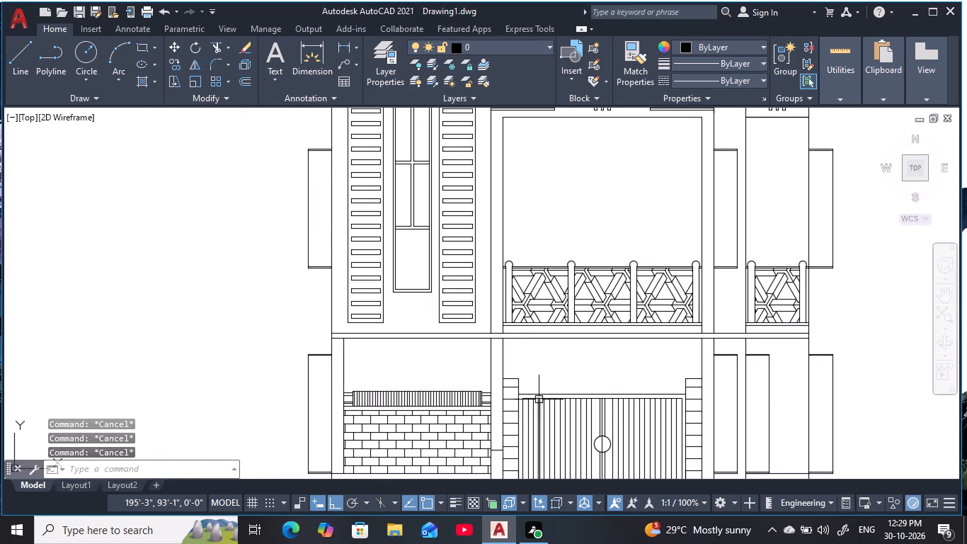
Examine the overall elevation, the gate area and the plinth's right end near the ramp line.
scroll(659, 392, down, 1)
middle_drag(661, 392, 597, 375)
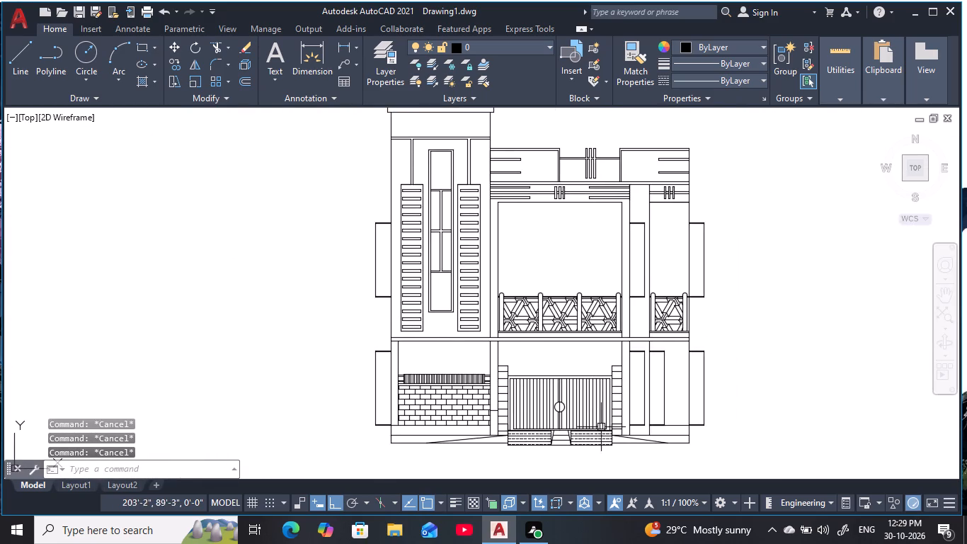
scroll(600, 438, up, 2)
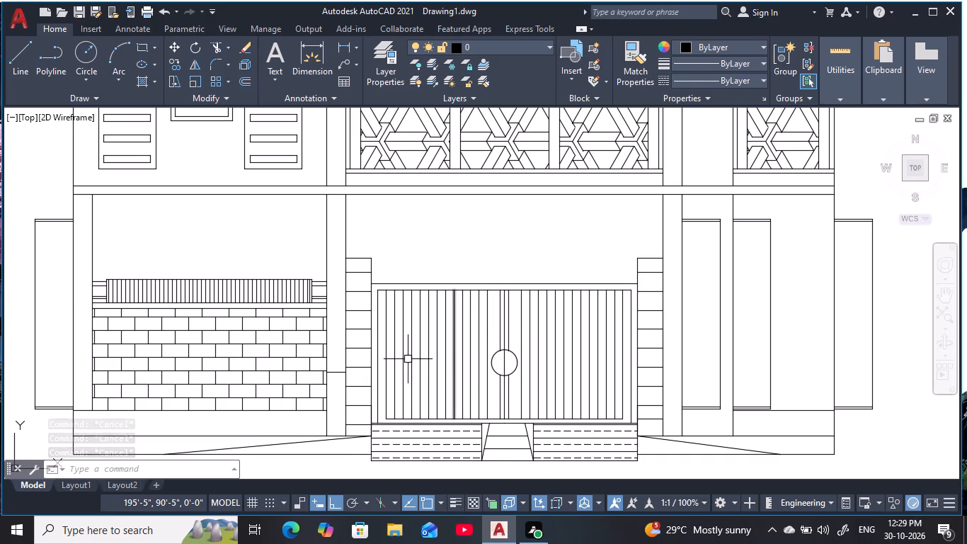
middle_drag(504, 246, 507, 276)
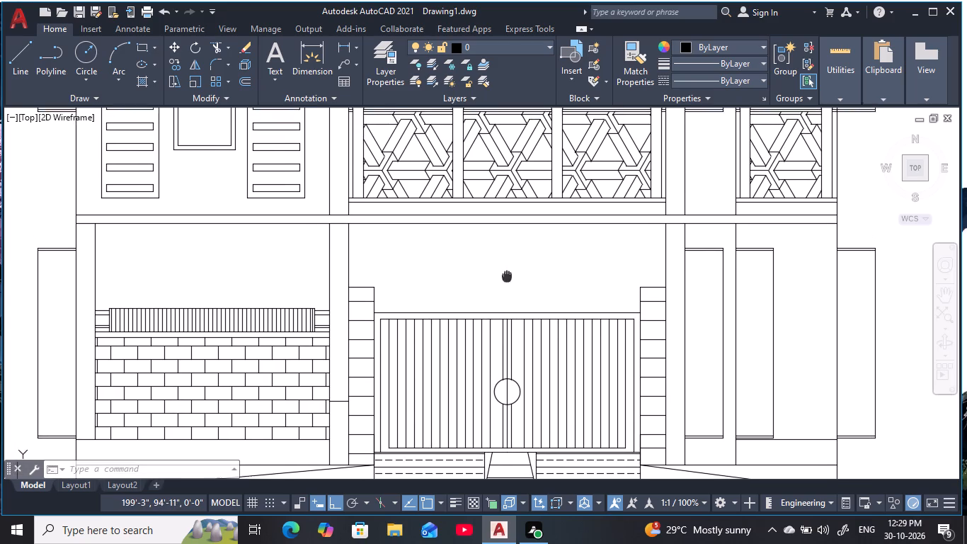
middle_drag(507, 276, 509, 278)
middle_drag(507, 305, 471, 288)
scroll(470, 290, down, 1)
middle_drag(472, 293, 483, 337)
scroll(486, 337, down, 1)
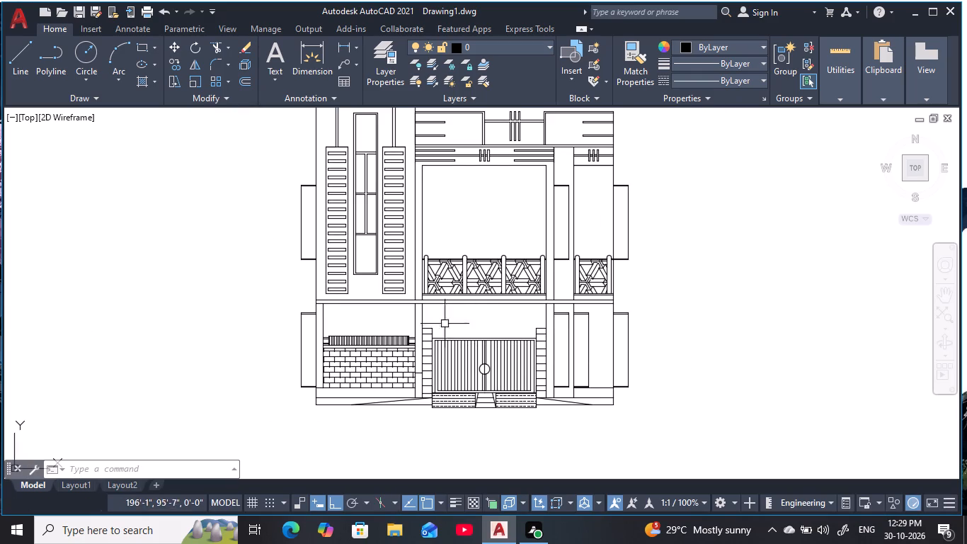
middle_drag(319, 314, 308, 377)
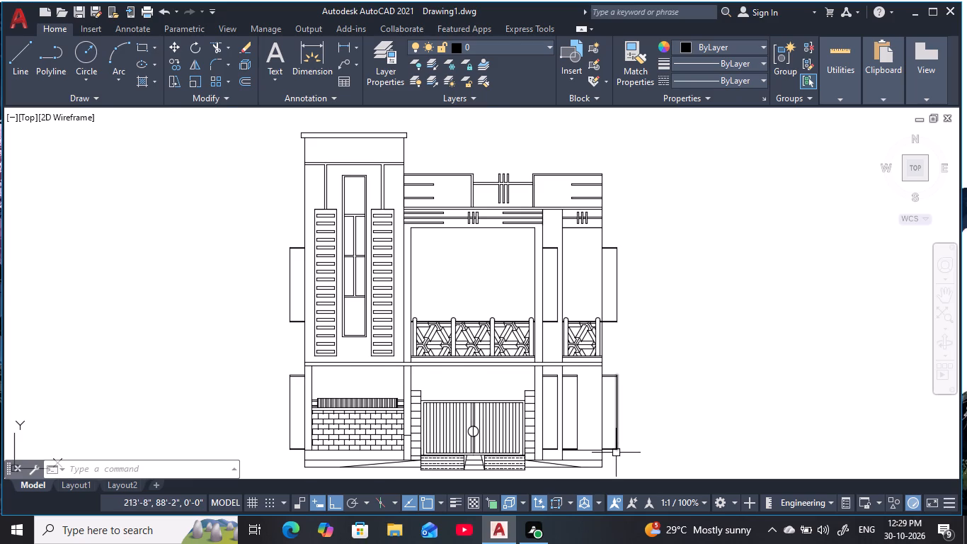
scroll(616, 453, up, 2)
middle_drag(605, 467, 595, 363)
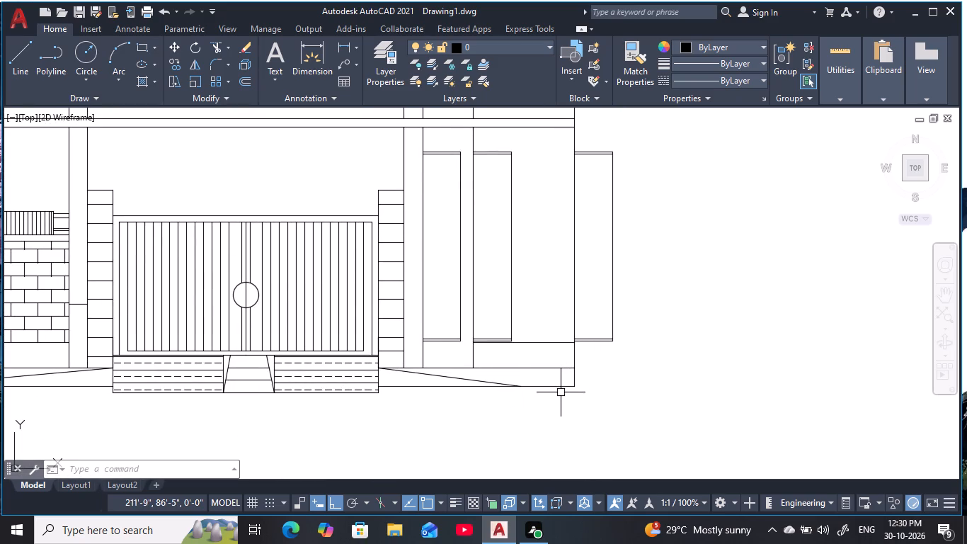
scroll(576, 331, down, 1)
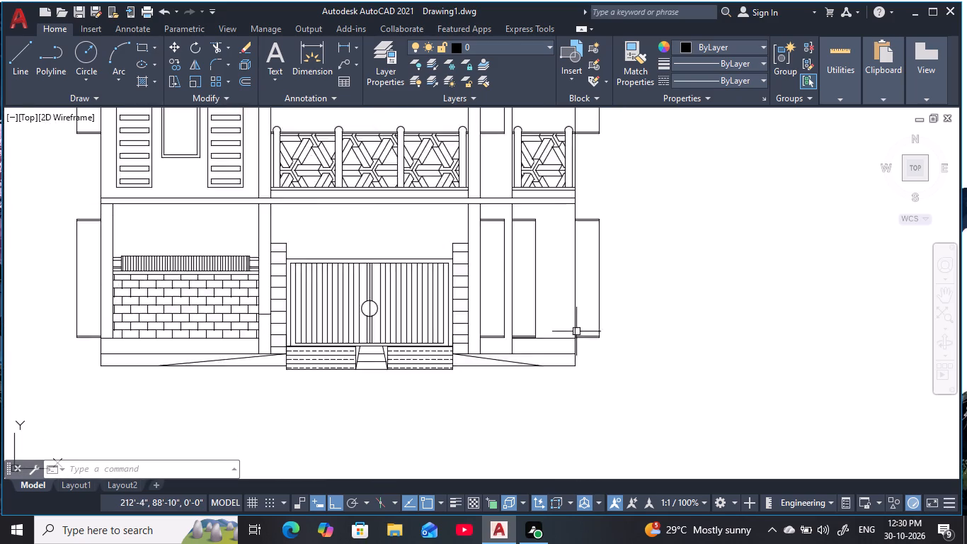
scroll(576, 331, down, 1)
middle_drag(574, 341, 605, 432)
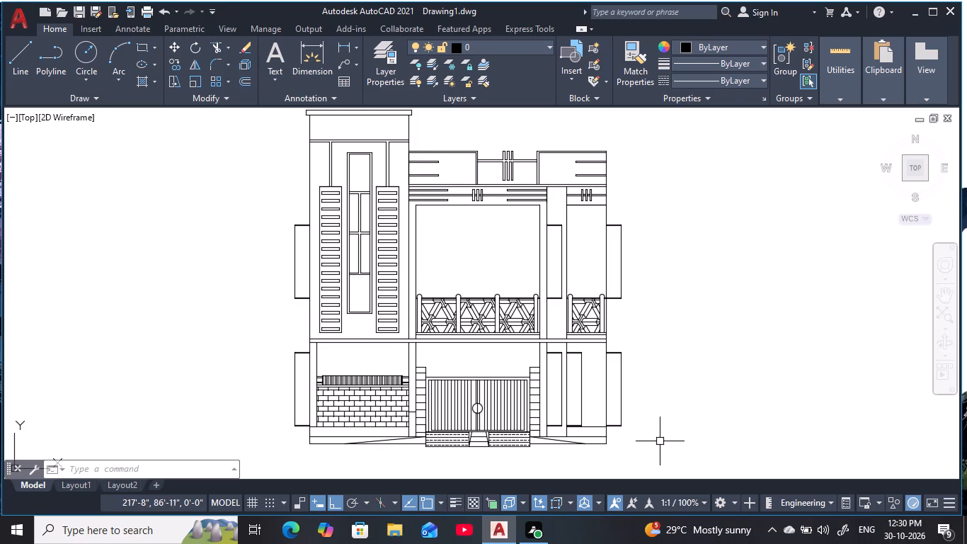
middle_drag(660, 441, 629, 372)
scroll(574, 368, up, 3)
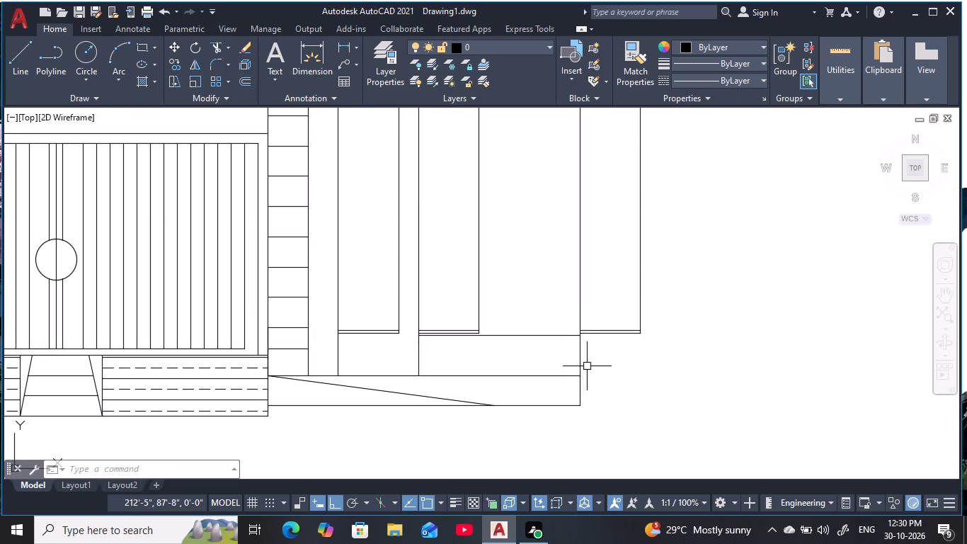
key(Escape)
key(Escape)
key(Escape)
key(Escape)
key(Escape)
key(Escape)
scroll(541, 352, down, 1)
middle_drag(547, 351, 607, 364)
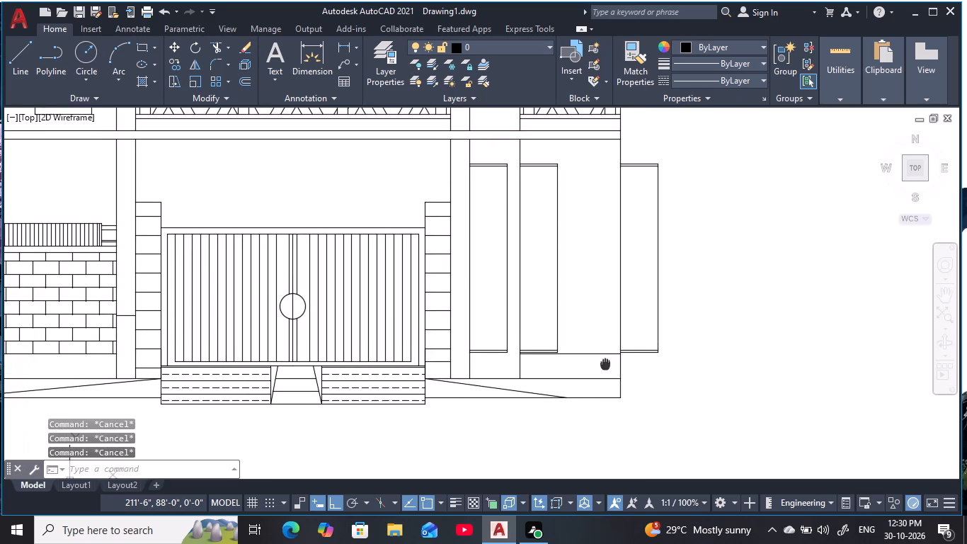
middle_drag(607, 364, 613, 363)
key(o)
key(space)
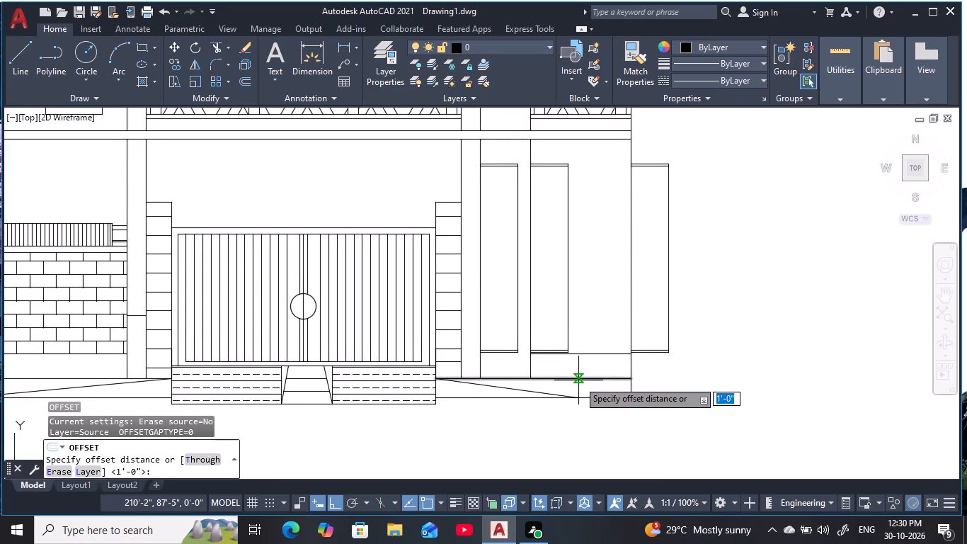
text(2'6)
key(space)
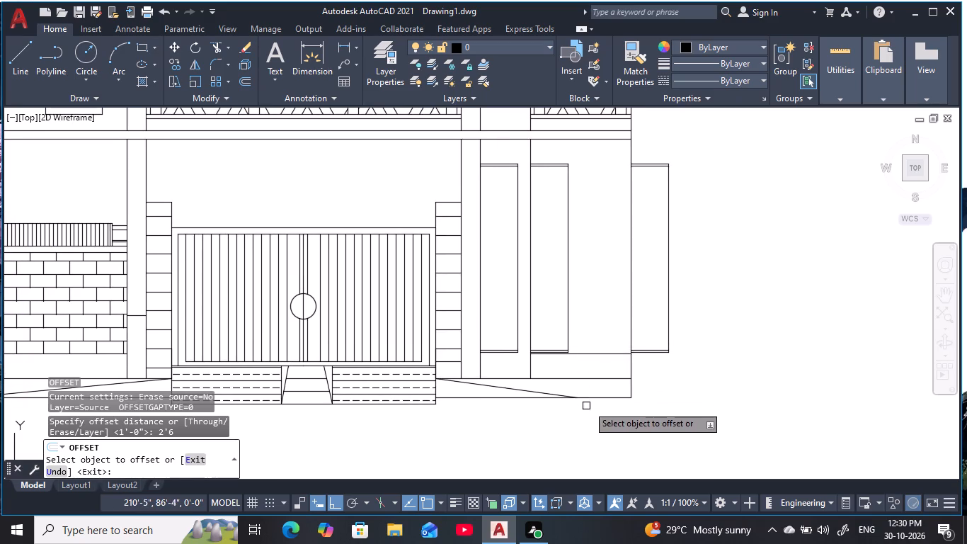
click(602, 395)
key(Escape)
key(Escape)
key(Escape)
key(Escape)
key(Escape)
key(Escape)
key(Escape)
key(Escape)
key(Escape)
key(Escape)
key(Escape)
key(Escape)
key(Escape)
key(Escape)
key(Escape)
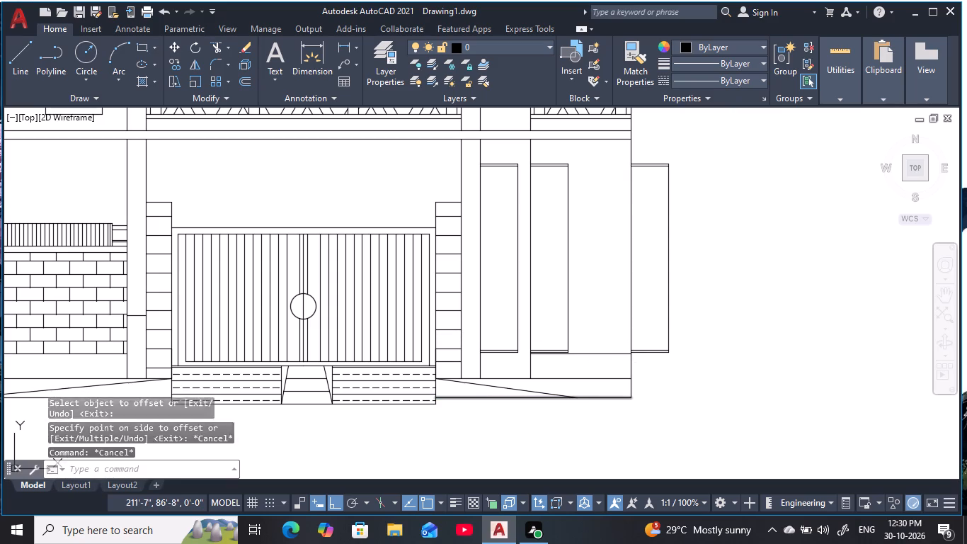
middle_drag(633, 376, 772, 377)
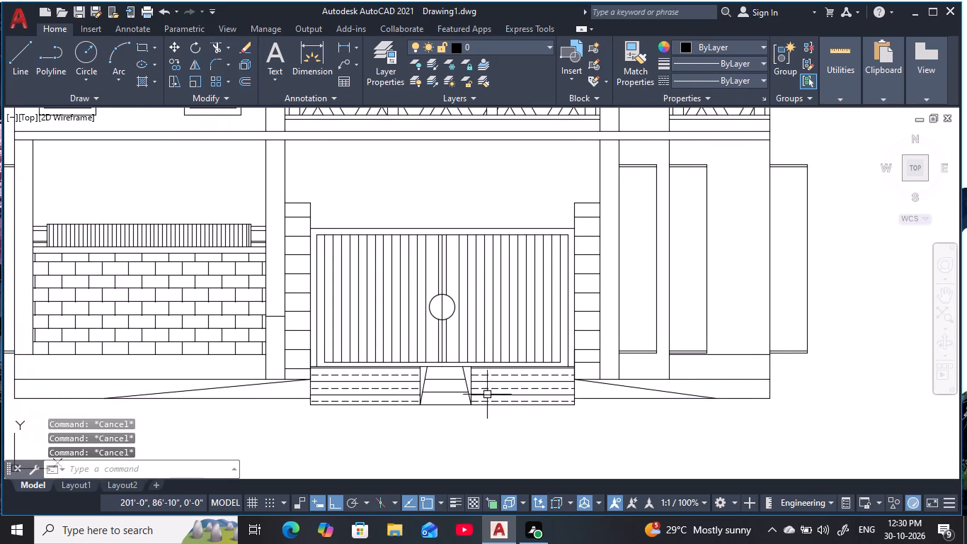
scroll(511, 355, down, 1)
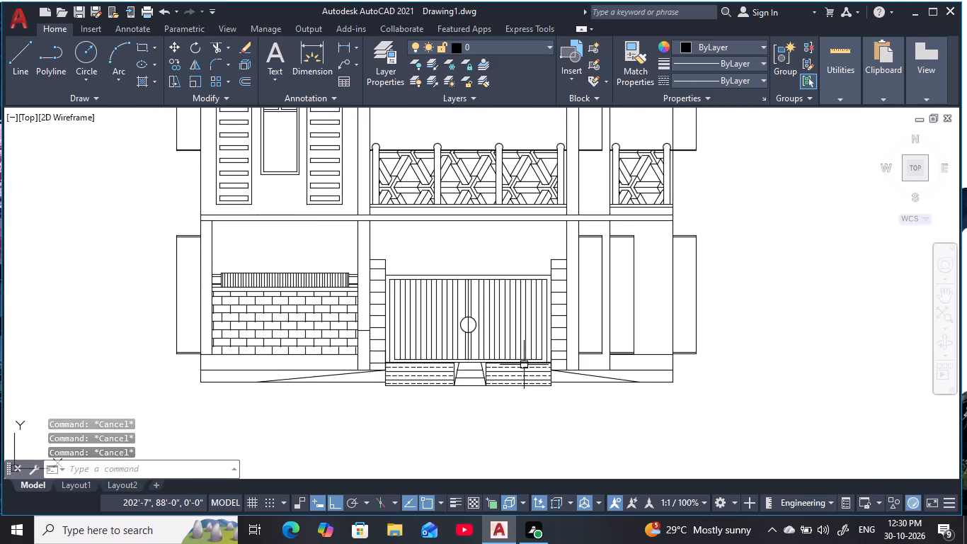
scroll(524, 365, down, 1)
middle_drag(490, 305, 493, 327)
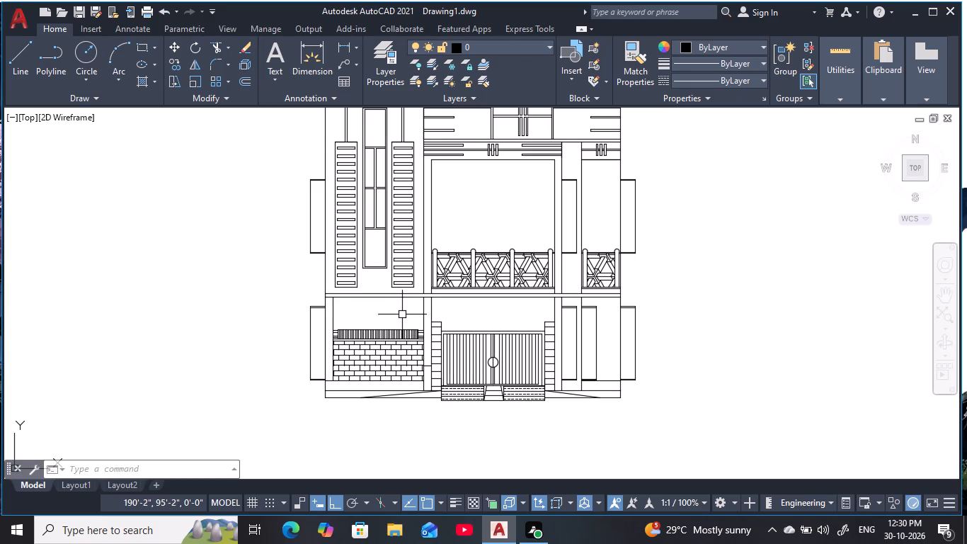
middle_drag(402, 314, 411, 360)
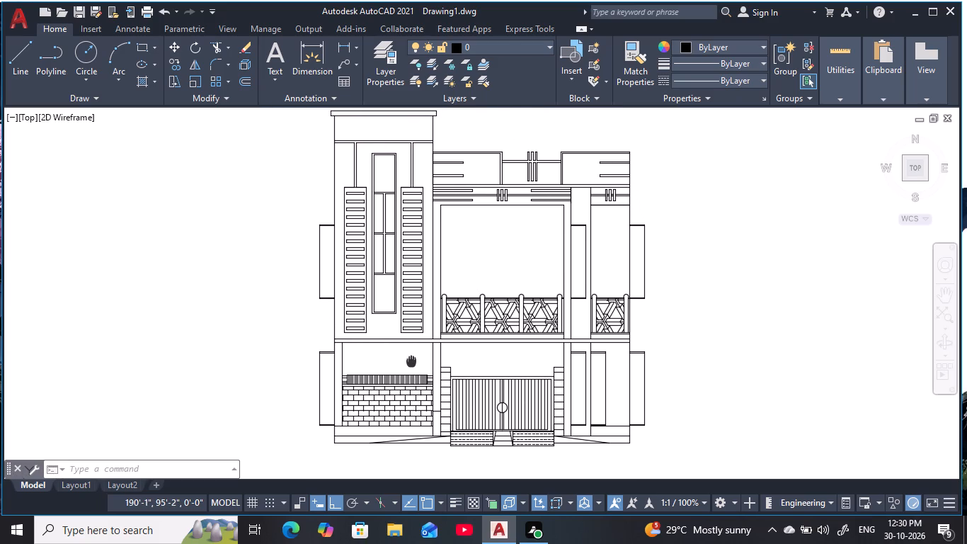
Examine the whole elevation, then the tower louvres, balcony railing, floor slab and gate area for remaining clean-up.
middle_drag(411, 360, 411, 361)
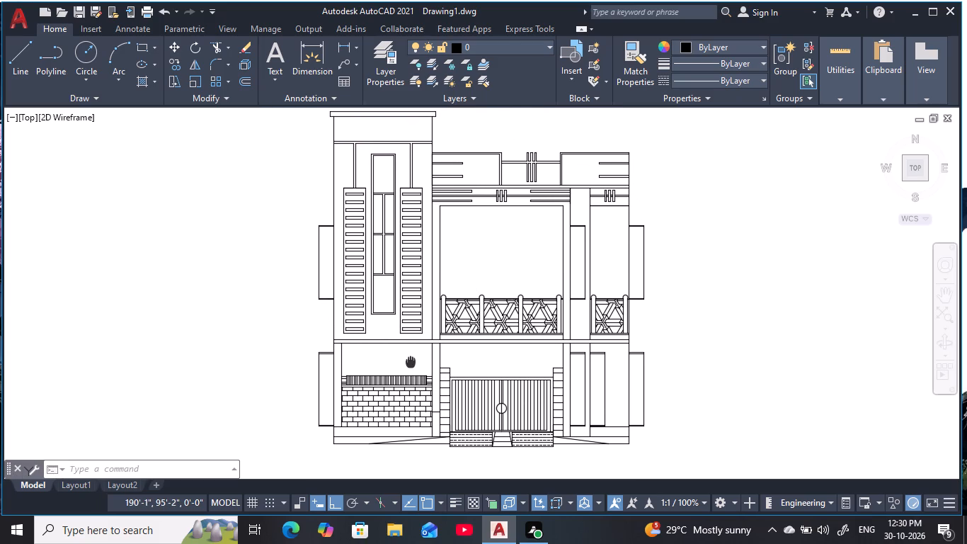
middle_drag(411, 361, 406, 363)
scroll(405, 364, down, 1)
middle_click(404, 367)
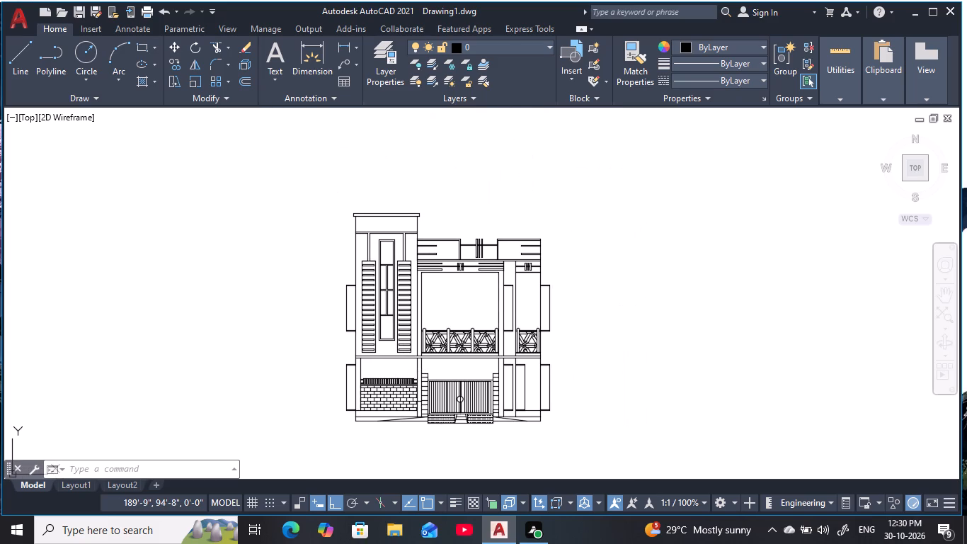
scroll(401, 373, up, 1)
scroll(331, 358, up, 2)
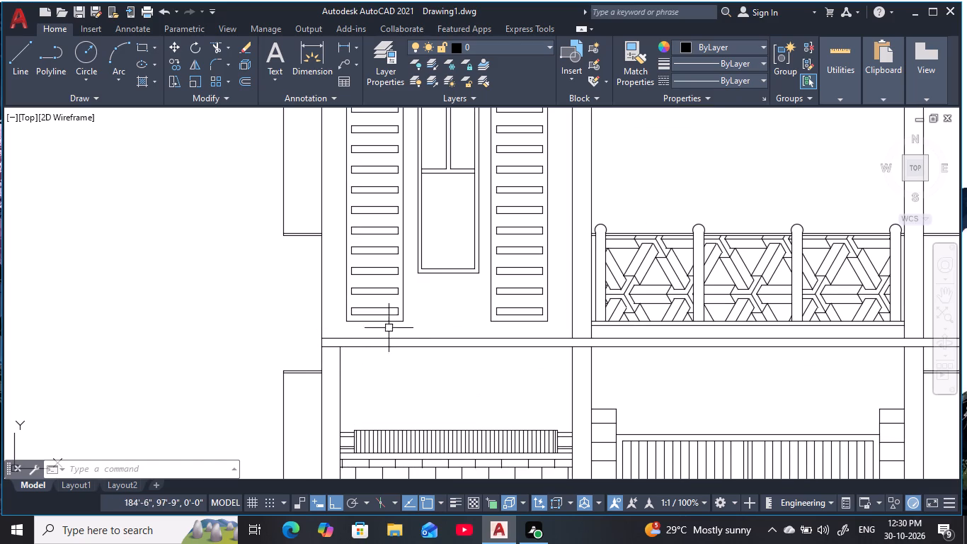
scroll(463, 391, down, 1)
middle_drag(464, 391, 394, 344)
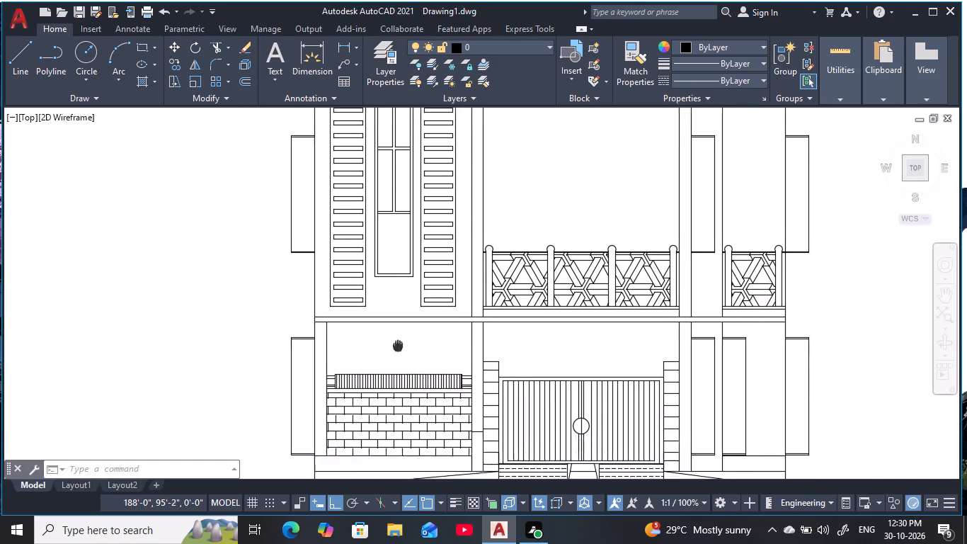
middle_drag(394, 344, 365, 325)
key(Escape)
key(Escape)
key(Escape)
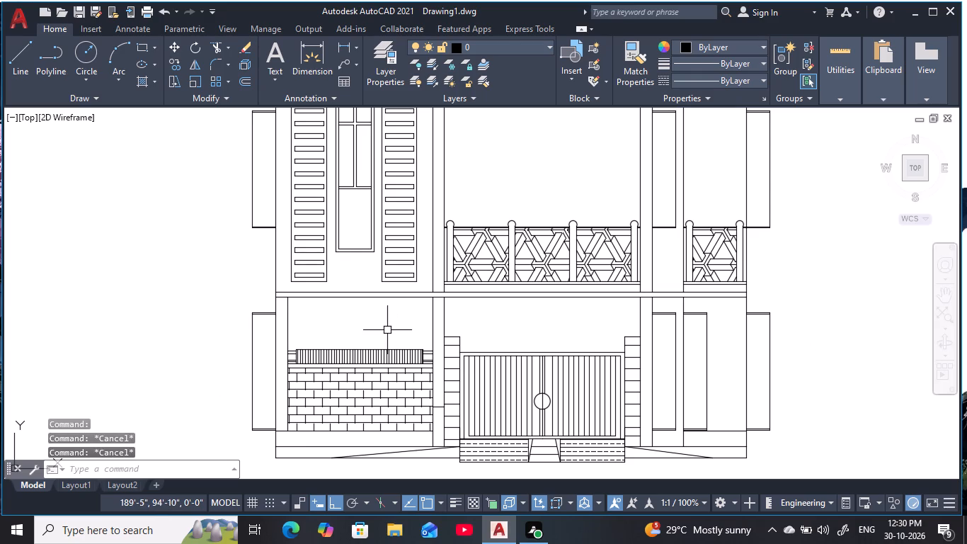
scroll(387, 331, down, 2)
middle_drag(390, 343, 394, 366)
scroll(394, 366, up, 1)
middle_drag(394, 365, 411, 409)
key(Escape)
key(Escape)
key(Escape)
key(Escape)
key(Escape)
key(Escape)
key(Escape)
key(Escape)
key(Escape)
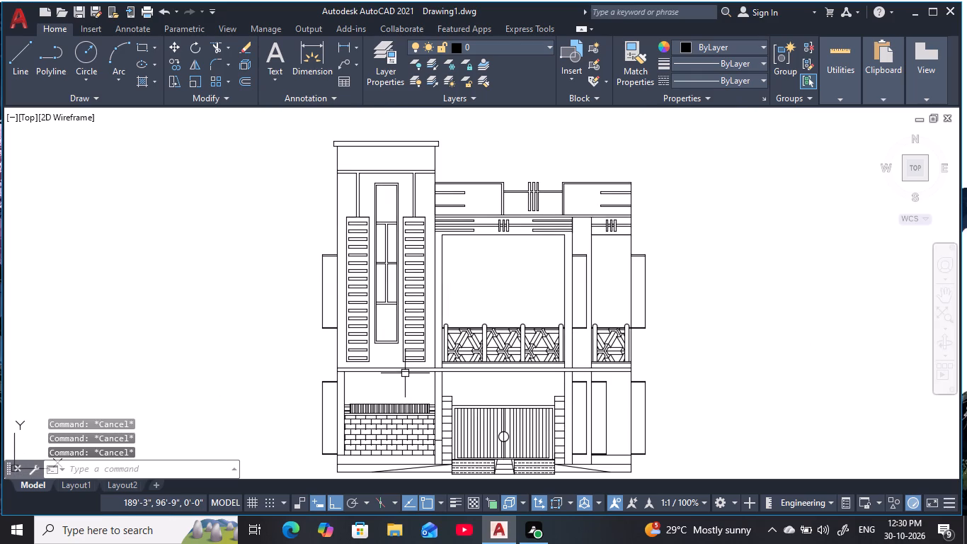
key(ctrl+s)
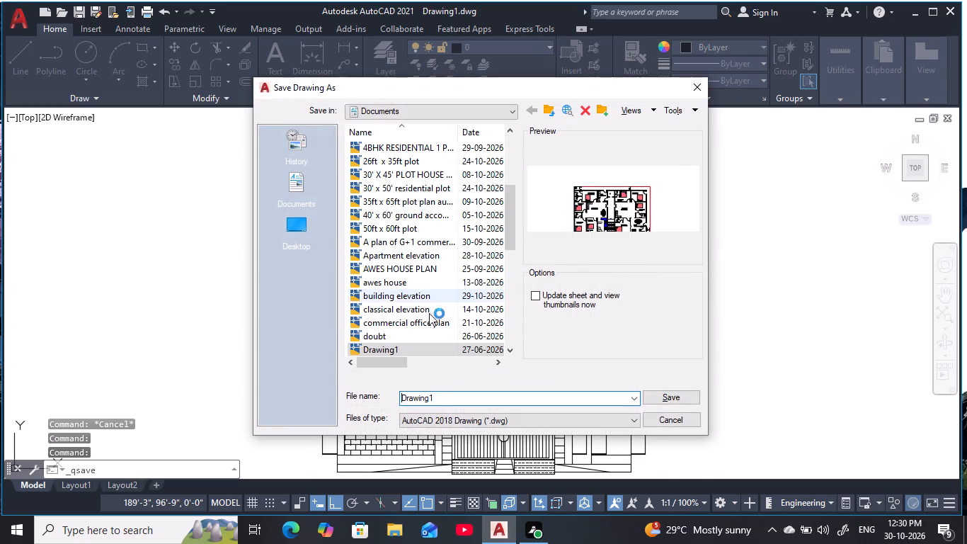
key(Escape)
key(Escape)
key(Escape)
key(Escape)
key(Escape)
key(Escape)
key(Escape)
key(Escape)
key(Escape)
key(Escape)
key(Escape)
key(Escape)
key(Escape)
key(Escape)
Query the drawing's log file name with the LOGFILENAME variable.
key(l)
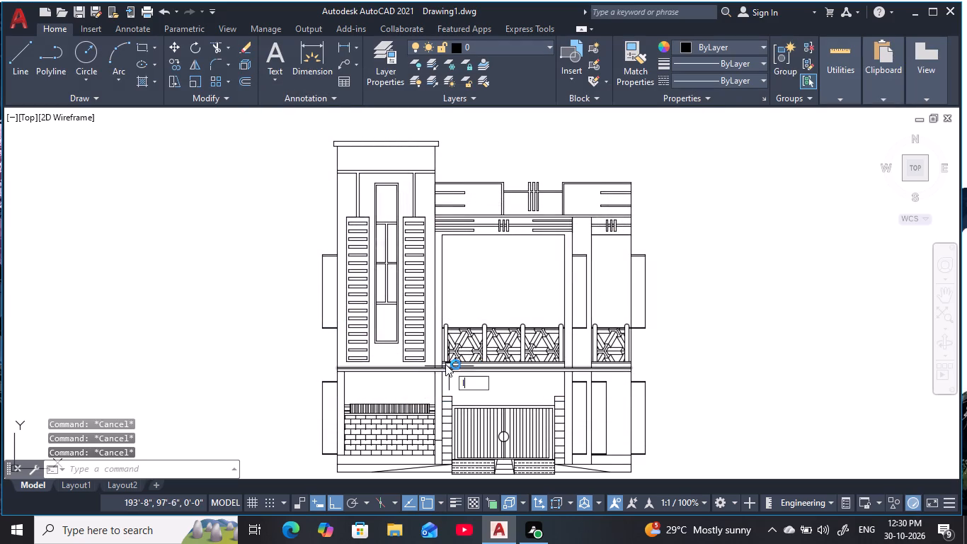
key(o)
key(g)
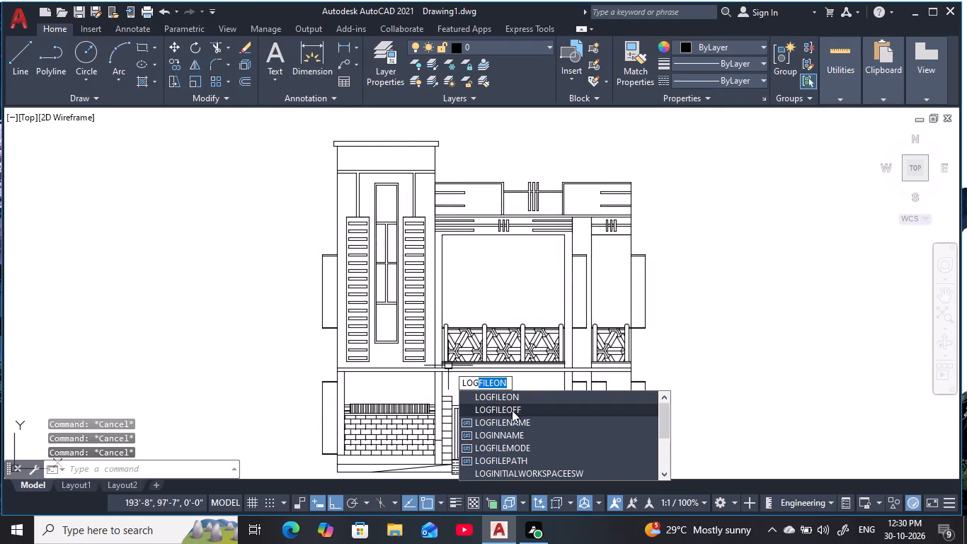
click(514, 419)
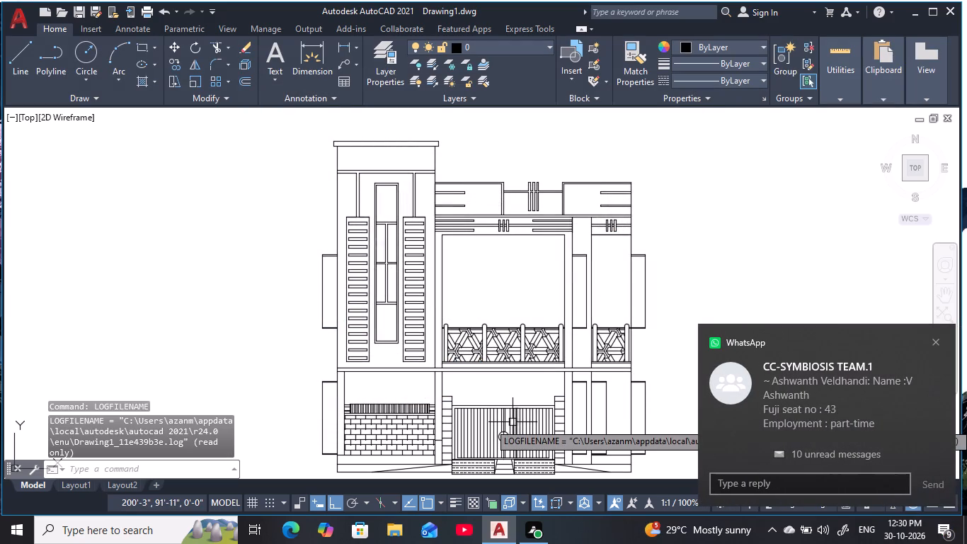
key(Return)
key(Escape)
key(Escape)
key(Escape)
key(Escape)
key(Escape)
key(Escape)
key(Escape)
key(Escape)
key(Escape)
key(Escape)
key(Escape)
key(Escape)
key(Escape)
key(Escape)
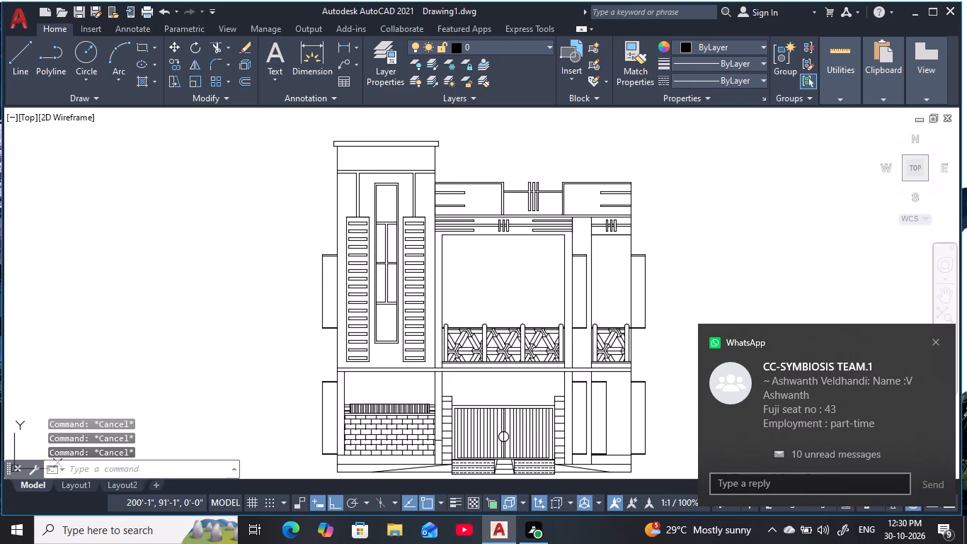
Turn off command log recording with the LOGFILEOFF command.
key(l)
key(o)
key(g)
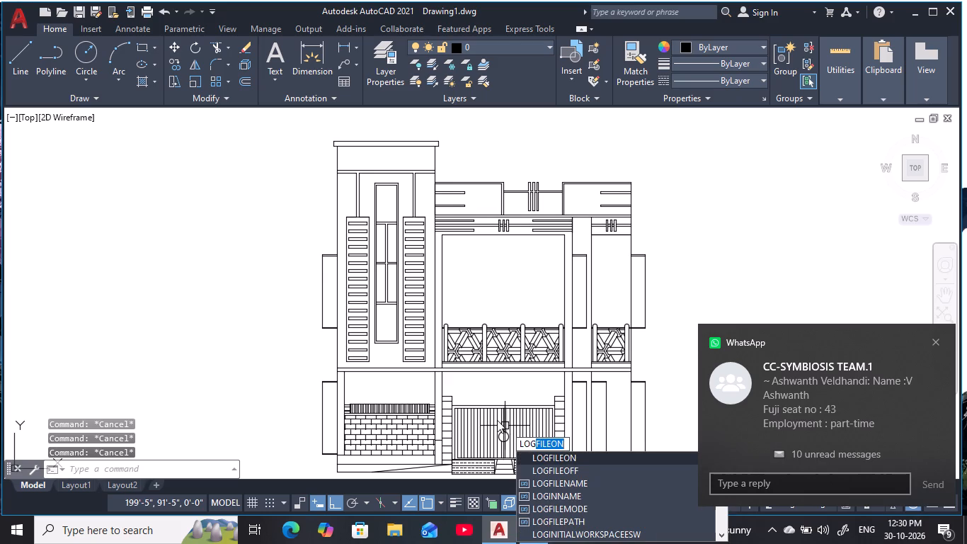
click(564, 468)
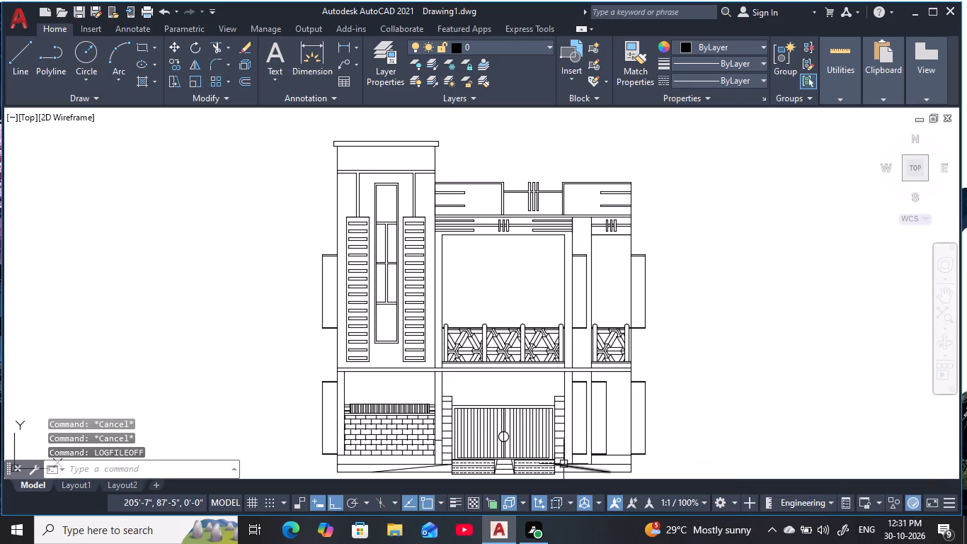
key(Escape)
key(Escape)
key(Escape)
key(Escape)
key(Escape)
key(Escape)
key(Escape)
key(Escape)
key(Escape)
key(Escape)
key(Escape)
key(Escape)
key(Escape)
key(Escape)
key(Escape)
key(Escape)
key(Escape)
key(Escape)
key(Escape)
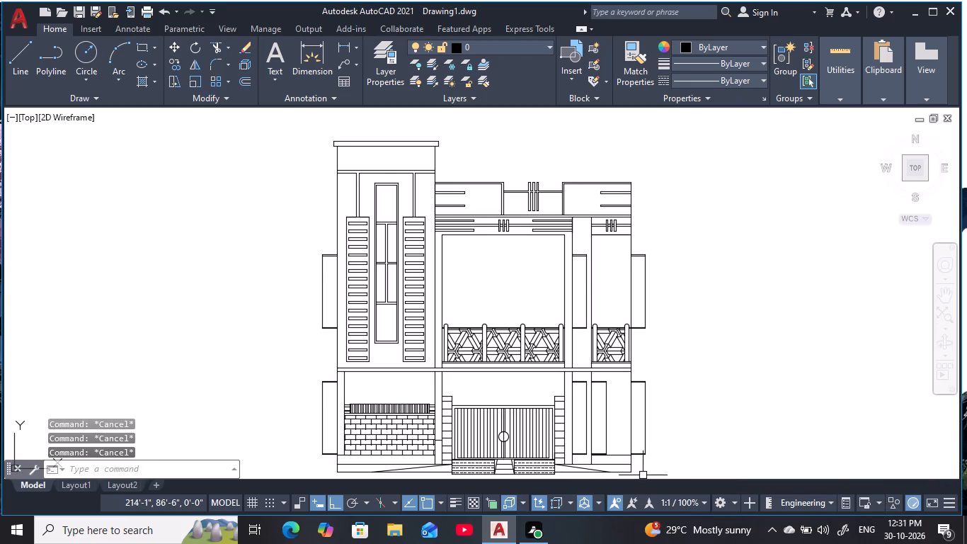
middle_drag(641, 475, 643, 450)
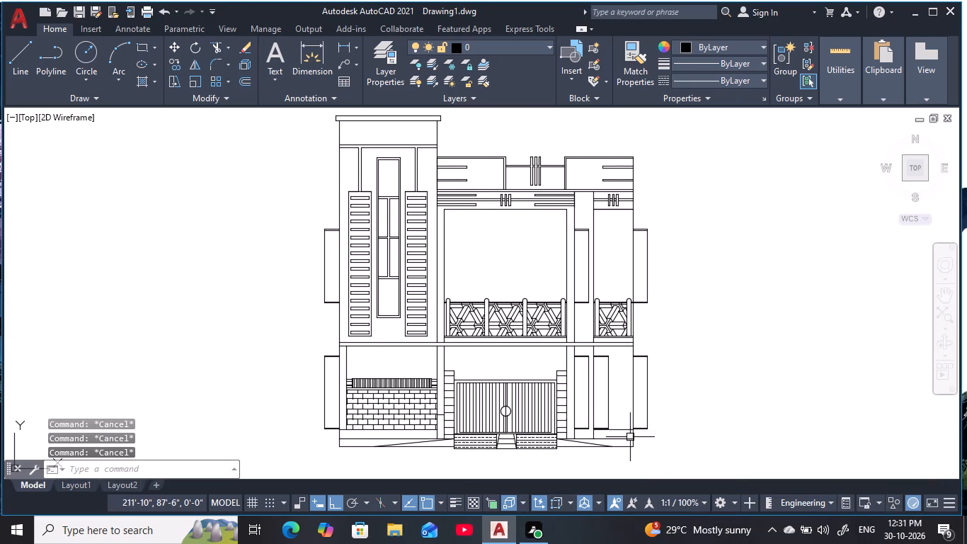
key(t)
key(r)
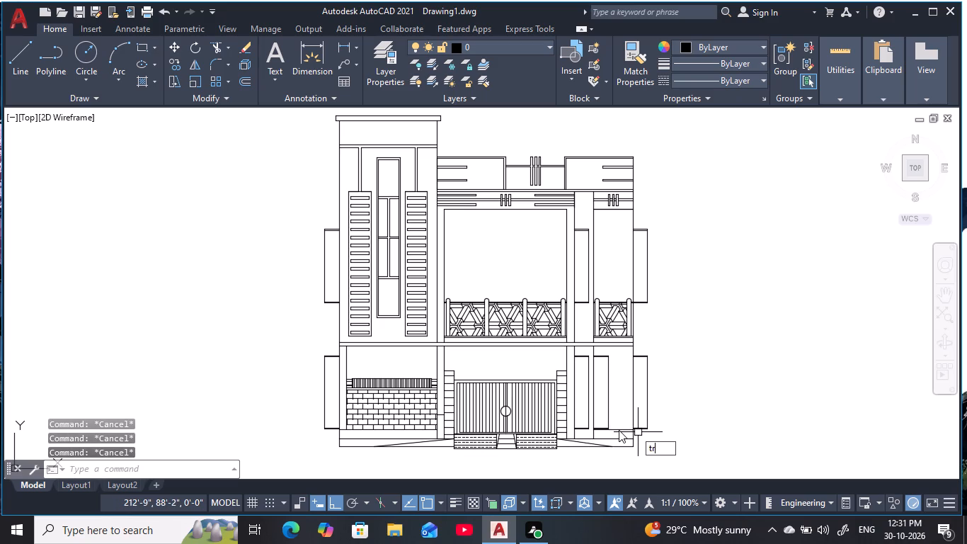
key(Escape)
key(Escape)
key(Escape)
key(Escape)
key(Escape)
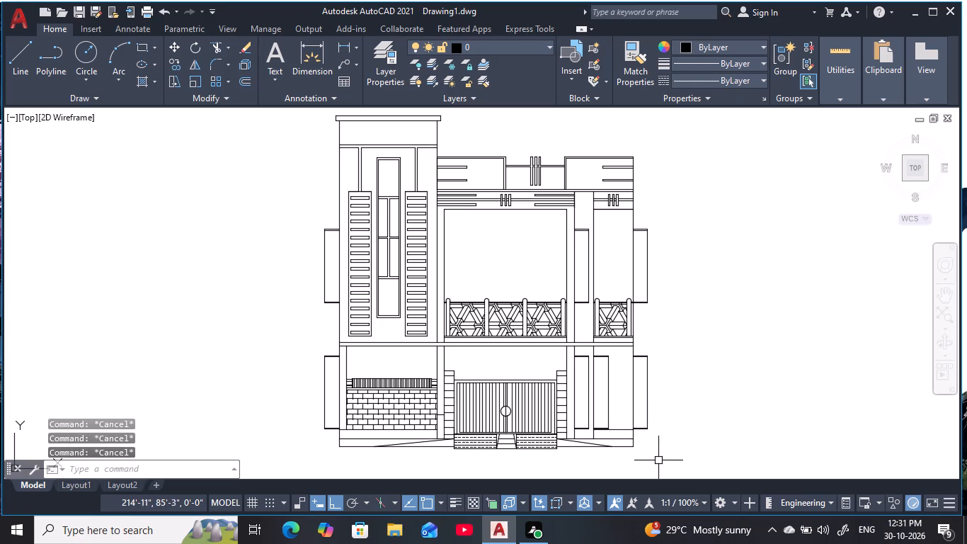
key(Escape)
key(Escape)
Save the drawing in the Documents folder under the name "elevation 6" as an AutoCAD 2018 drawing.
key(ctrl+s)
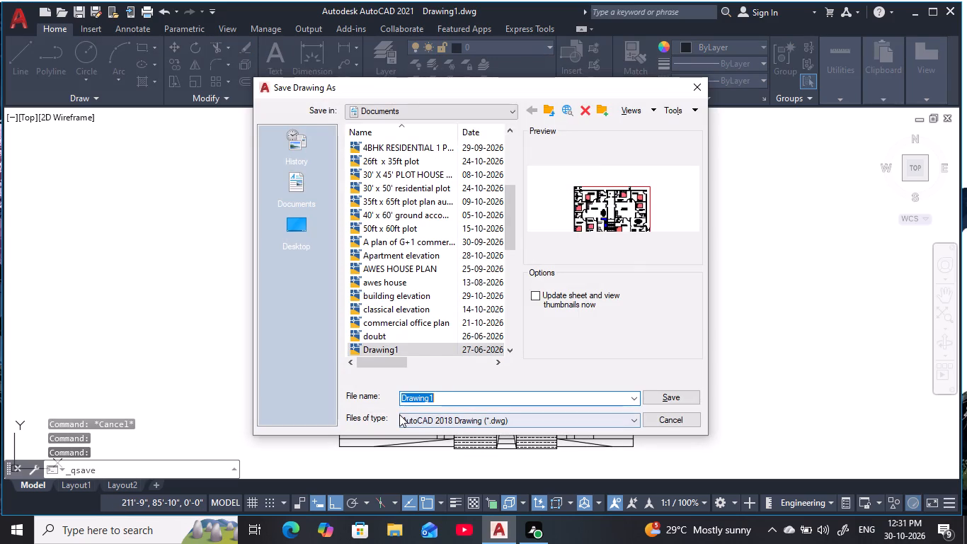
key(BackSpace)
key(e)
key(l)
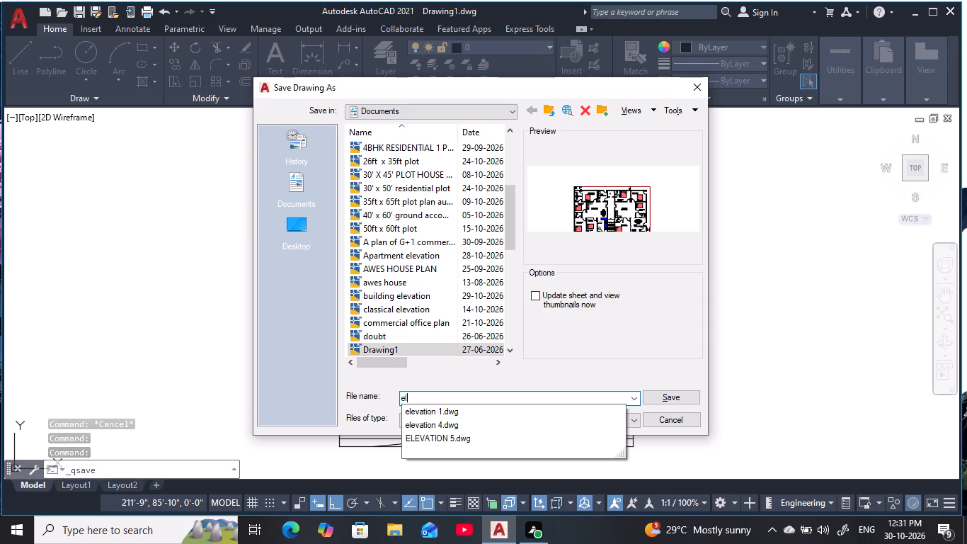
key(e)
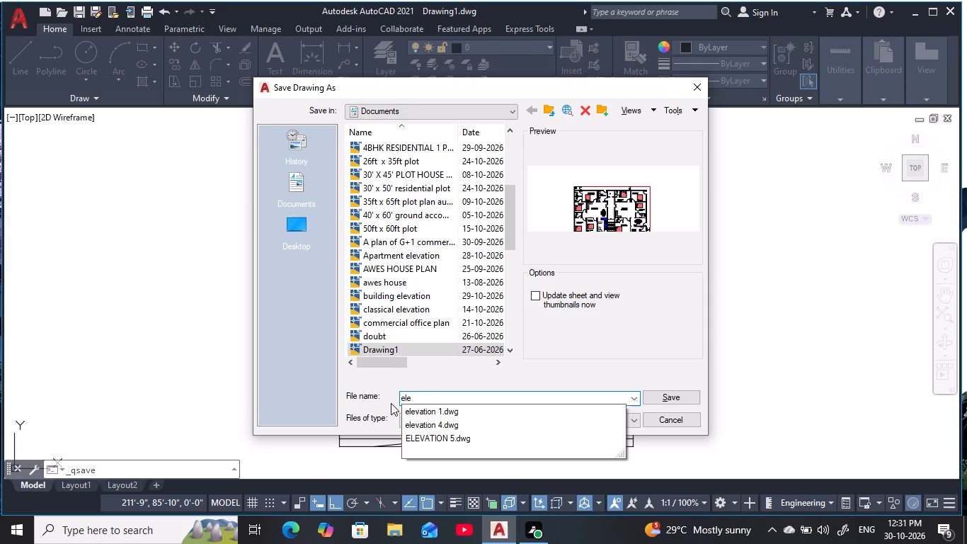
key(v)
key(a)
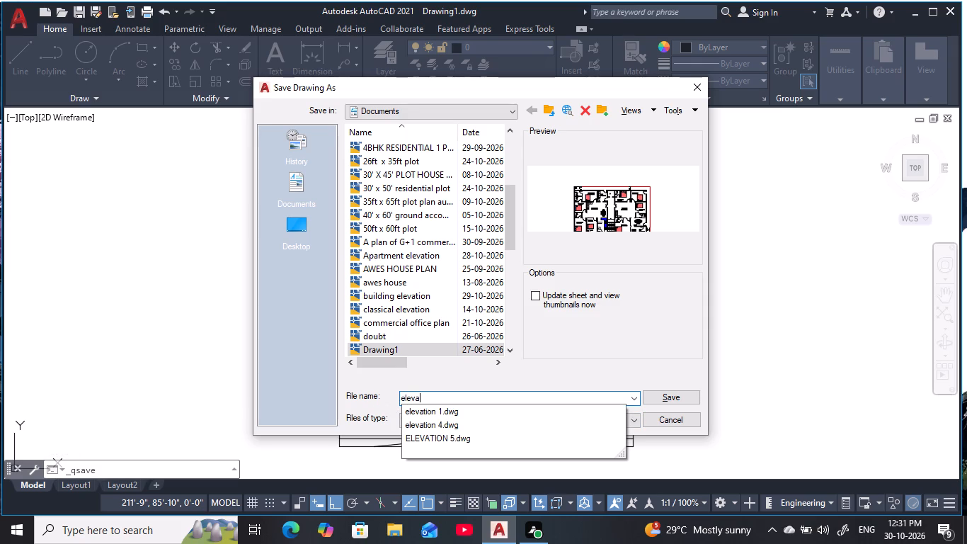
key(t)
text(io)
text(n 5)
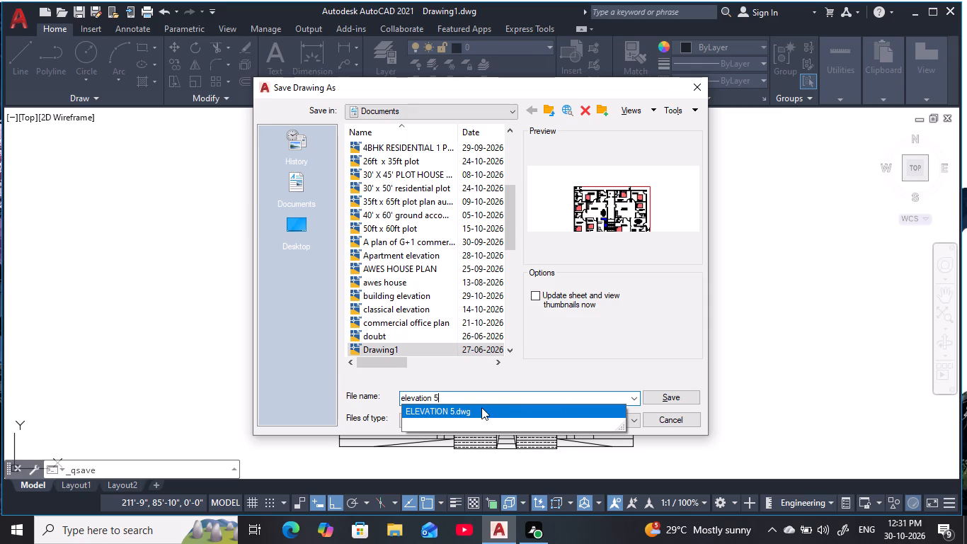
key(BackSpace)
key(6)
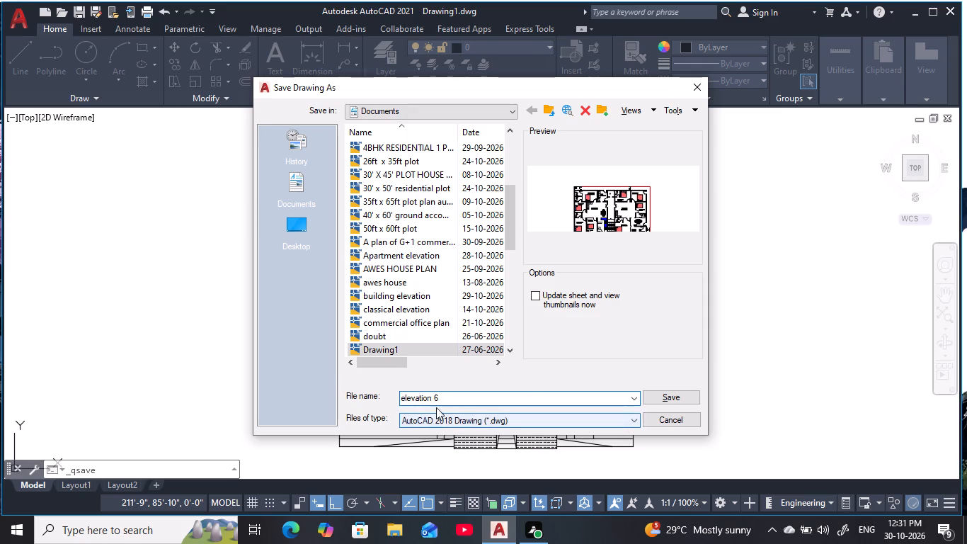
click(666, 402)
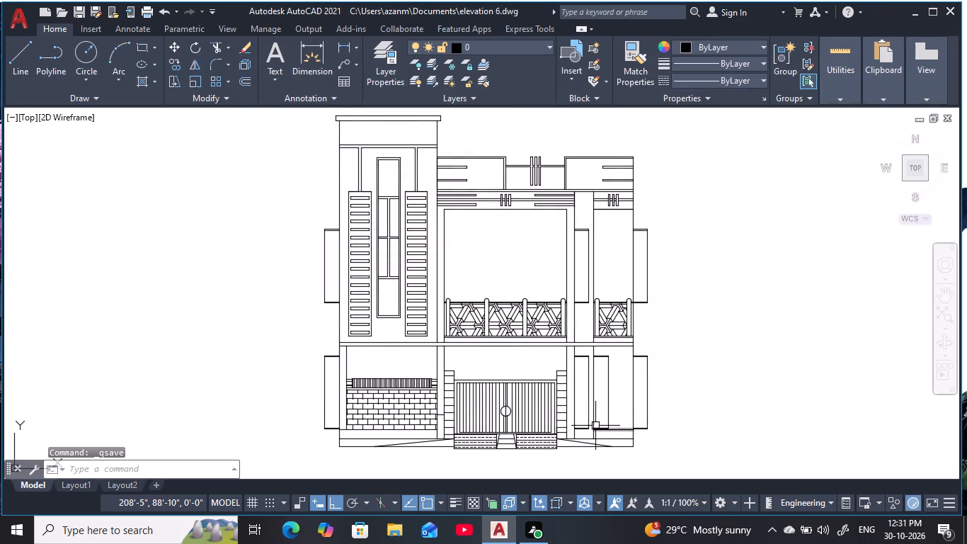
Start a plot of the model and choose DWG To PDF.pc3 as the plotter, keeping ISO A4 paper.
click(144, 6)
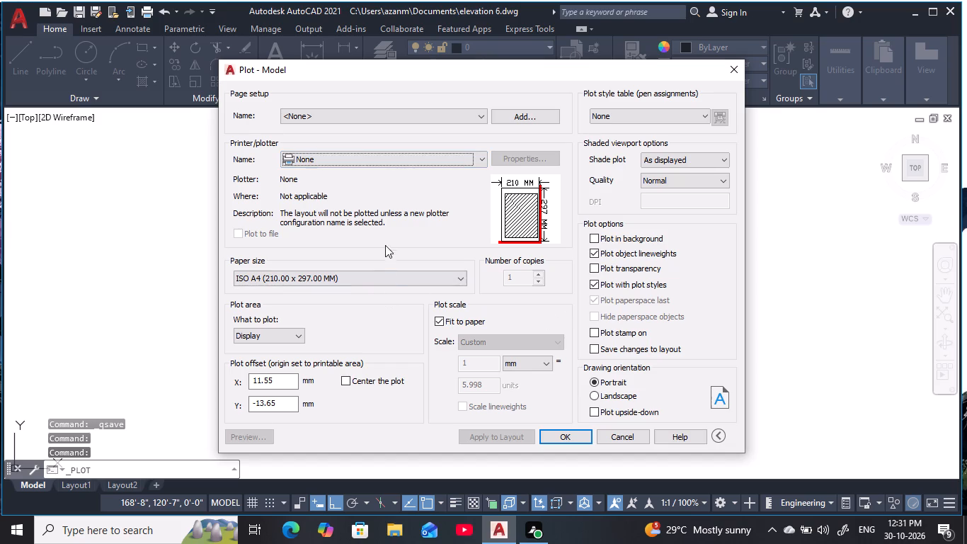
click(400, 278)
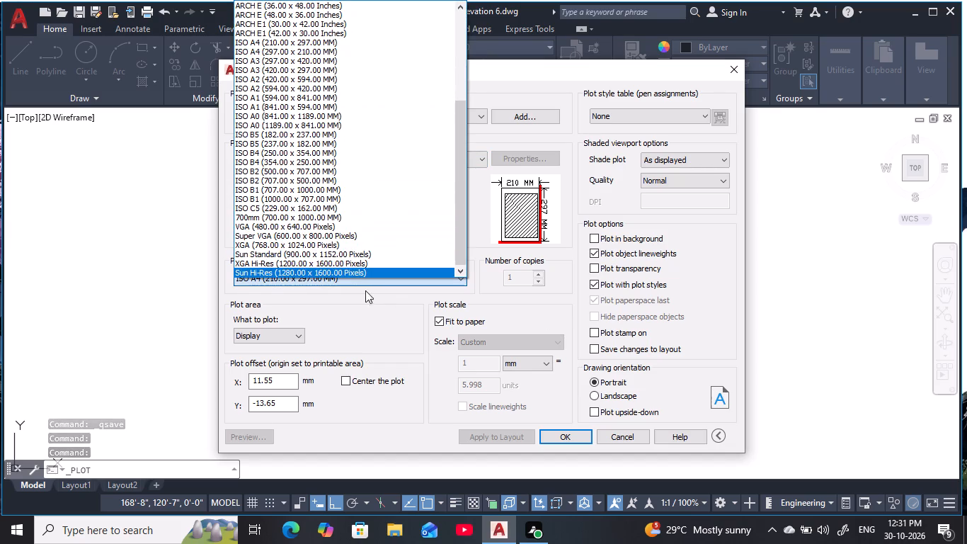
click(396, 285)
click(407, 159)
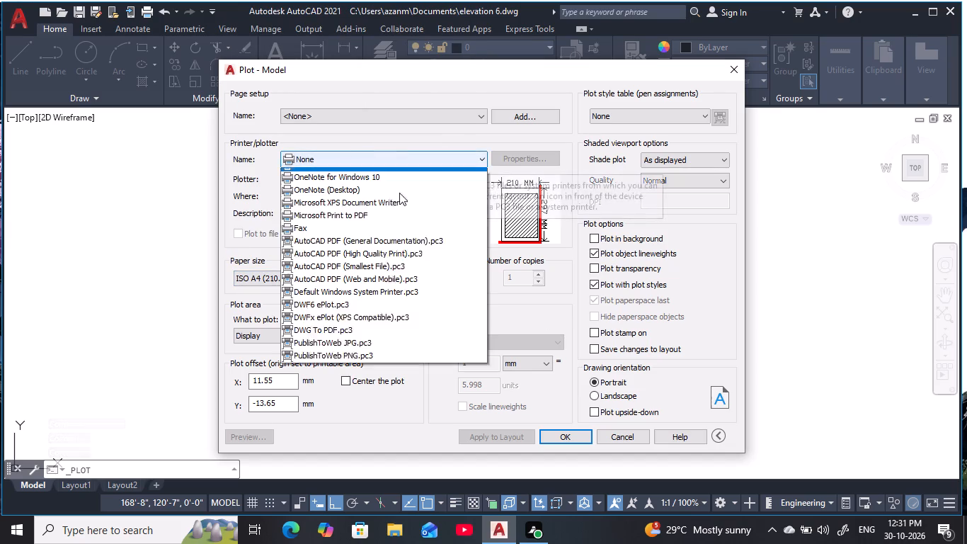
click(357, 344)
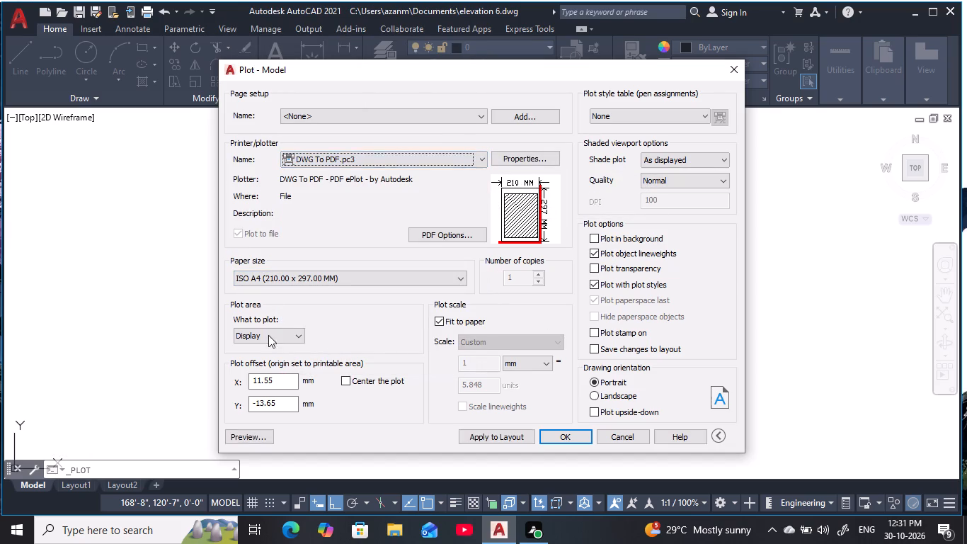
Set the plot area to a window enclosing the whole building elevation with a margin around it.
click(268, 334)
click(276, 379)
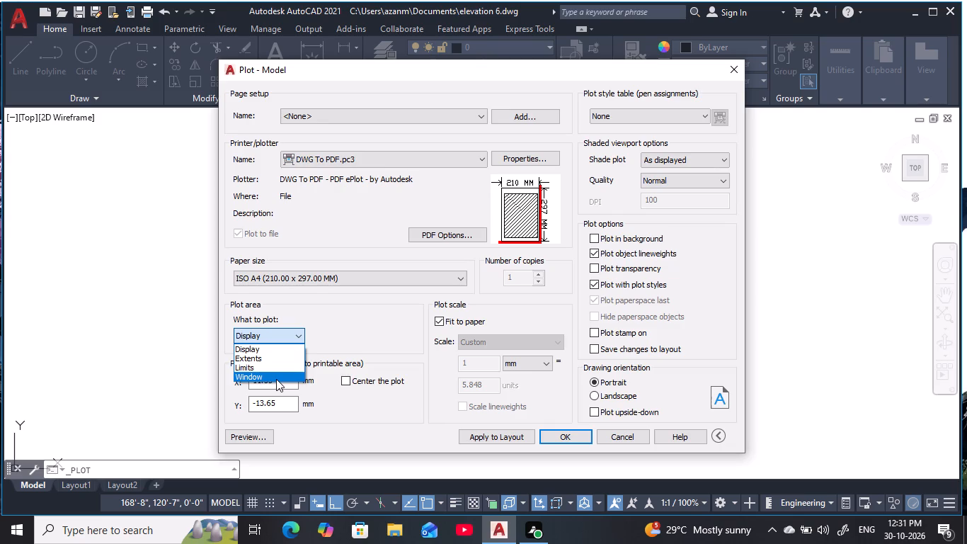
middle_drag(334, 146, 343, 165)
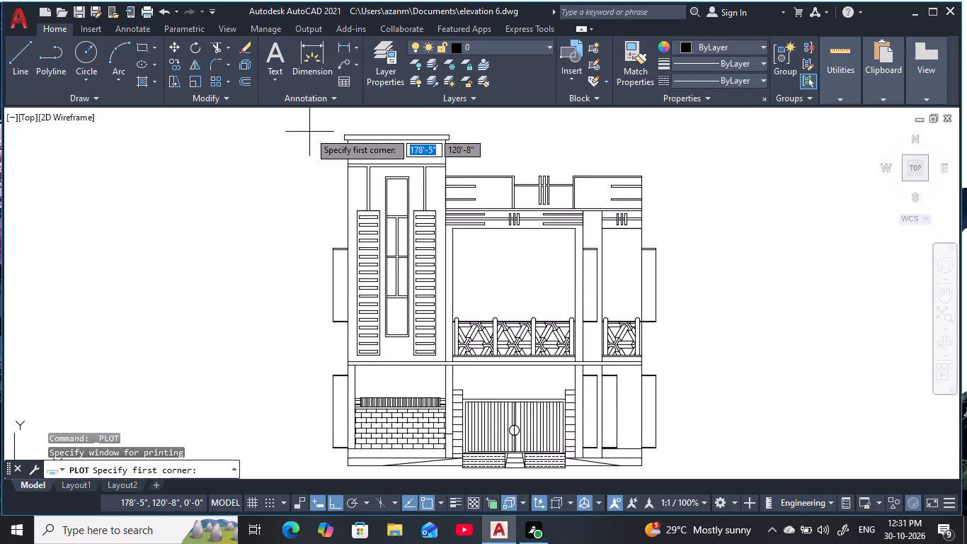
click(309, 131)
middle_drag(624, 383, 615, 351)
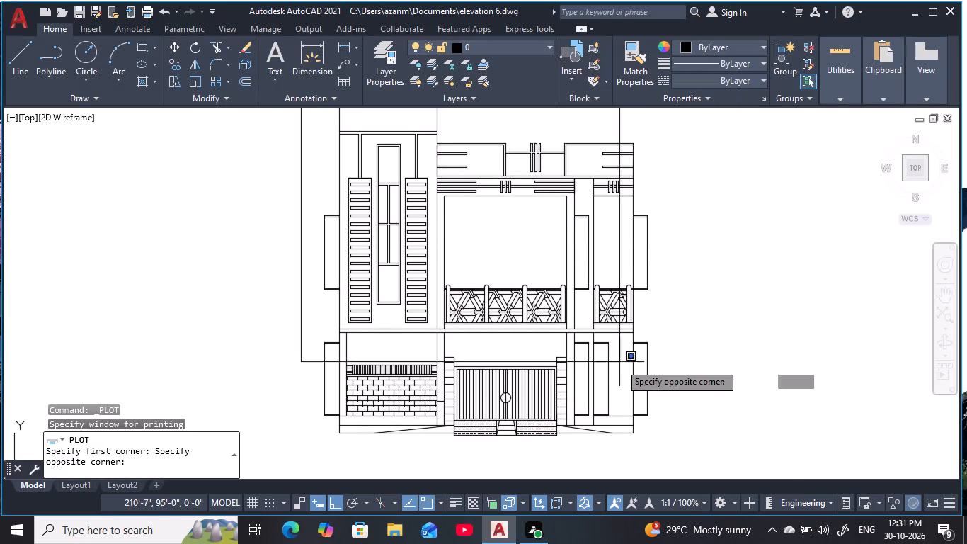
click(665, 461)
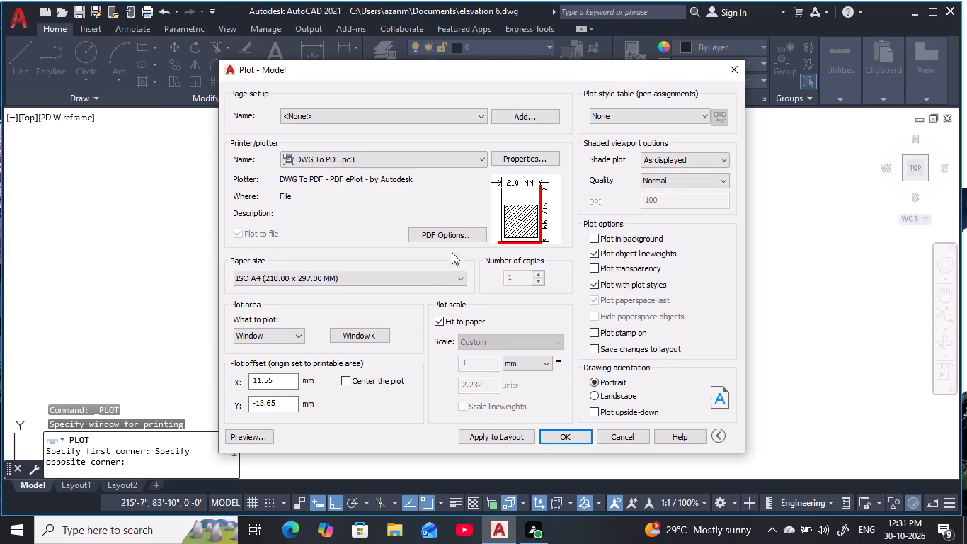
Center the plot on the sheet and set the drawing orientation to portrait after trying landscape.
click(343, 385)
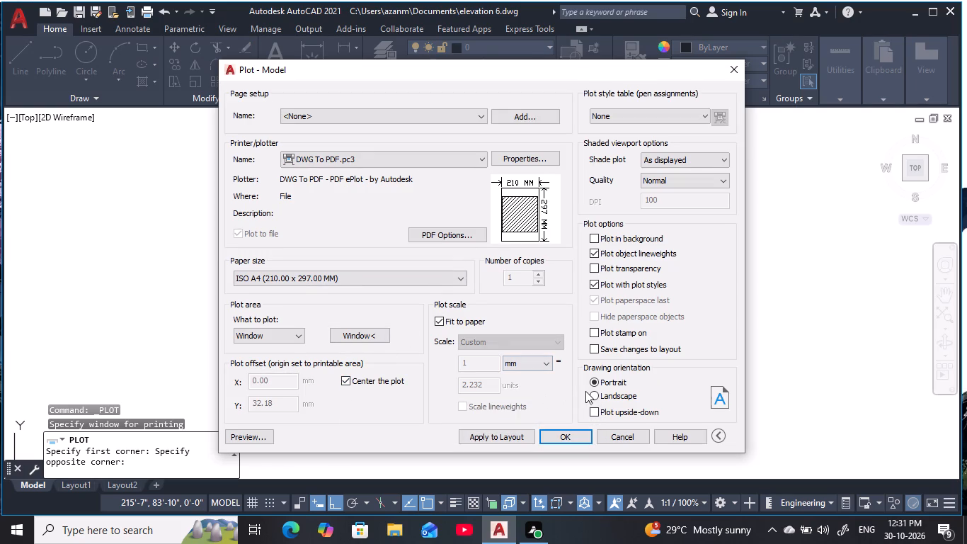
click(595, 399)
click(595, 399)
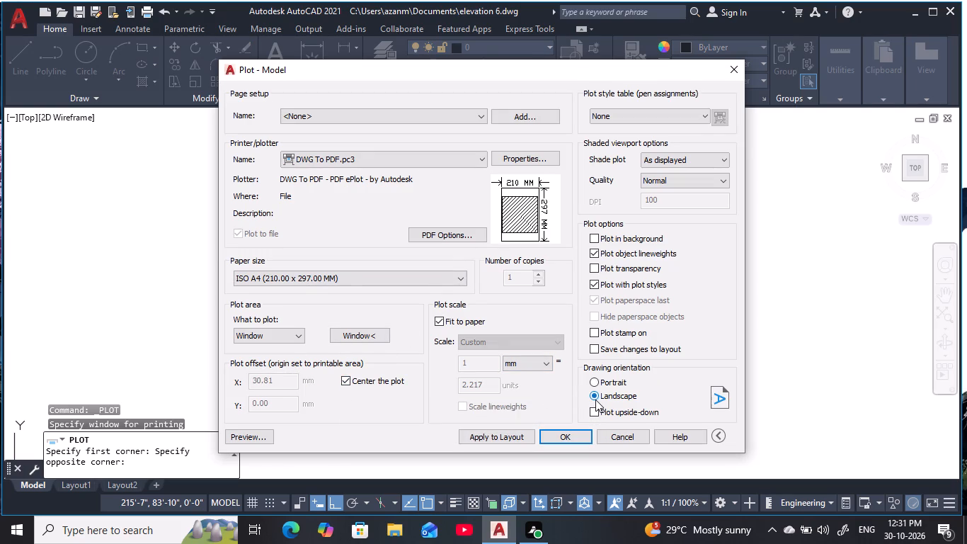
click(595, 382)
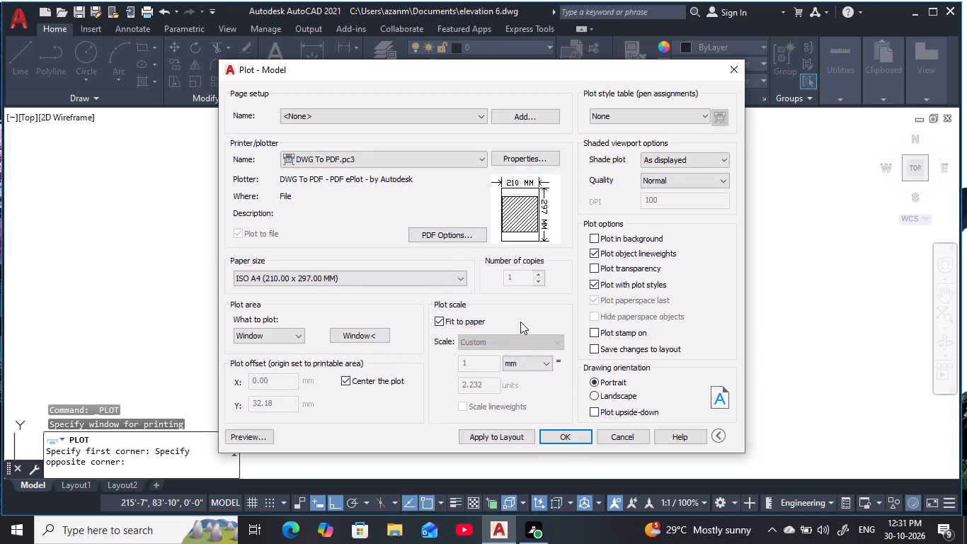
Run the plot and save the PDF in the Documents folder as "elevation 6-Model.pdf".
click(553, 435)
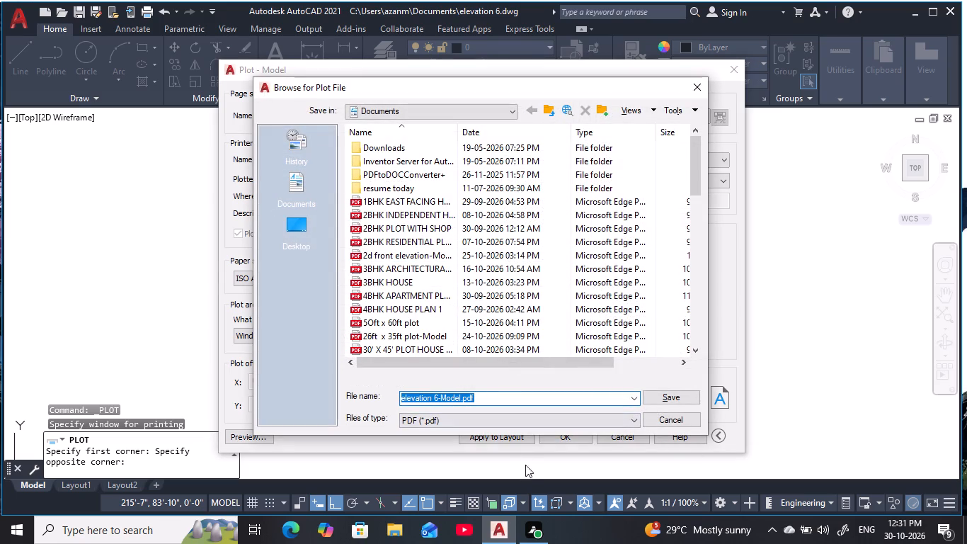
click(502, 394)
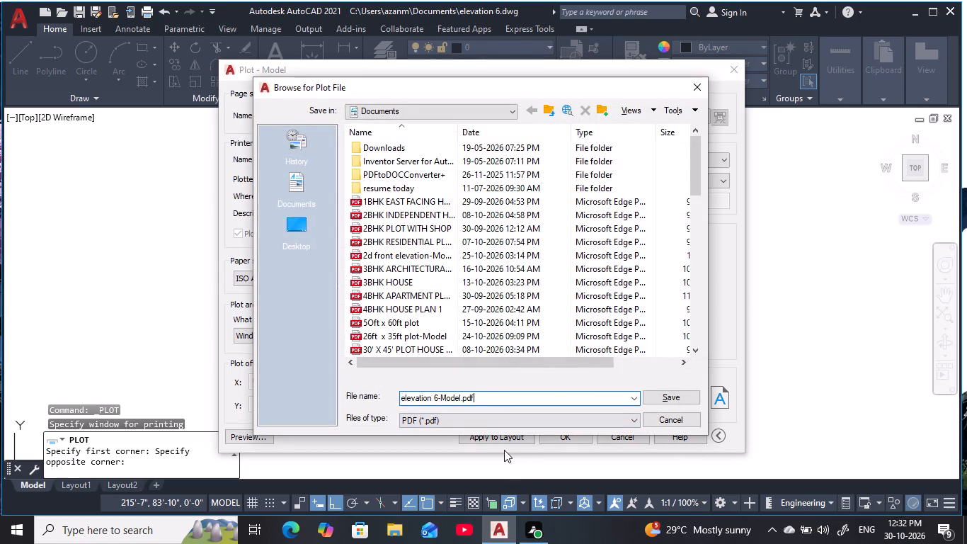
key(Return)
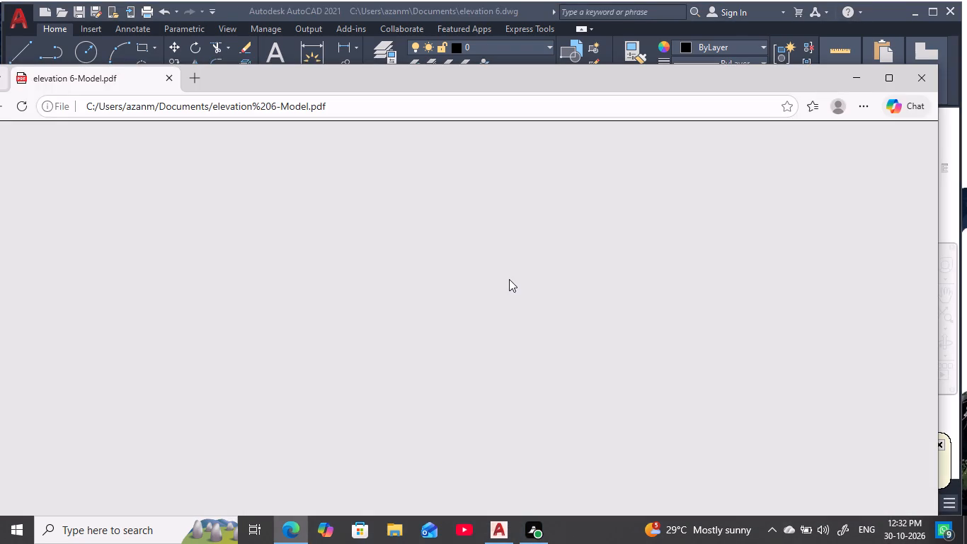
Examine the plotted elevation in the PDF from the roof down to the gate and entrance steps, and close the viewer.
scroll(513, 394, down, 1)
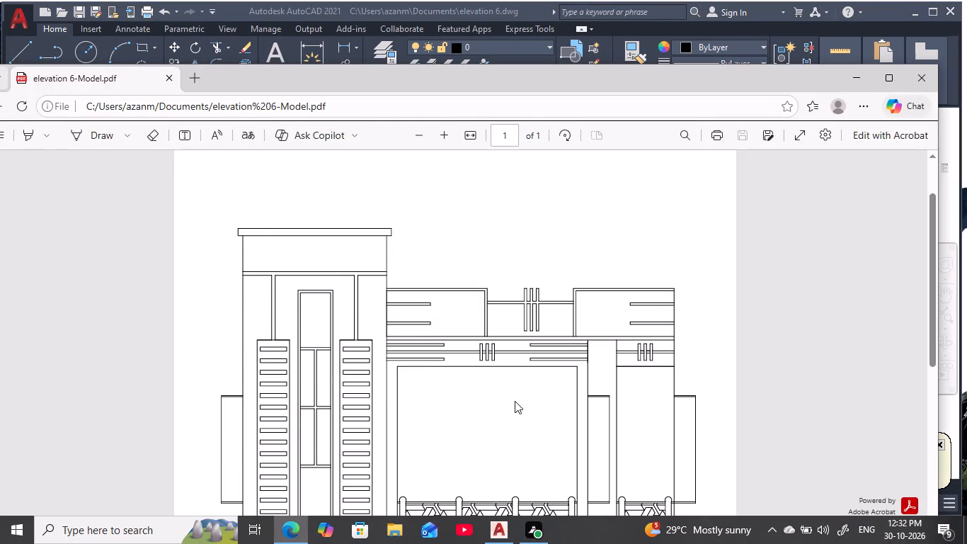
scroll(534, 370, down, 3)
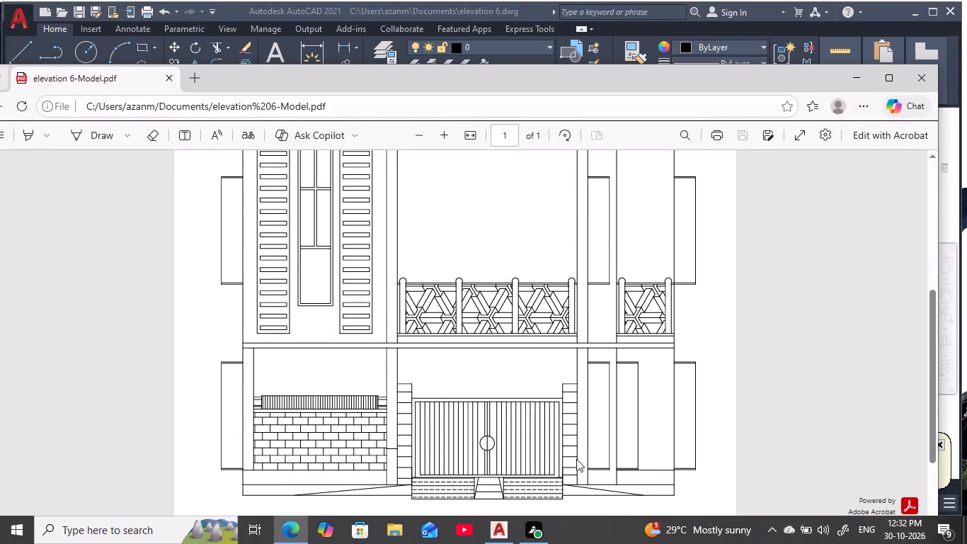
scroll(571, 471, down, 1)
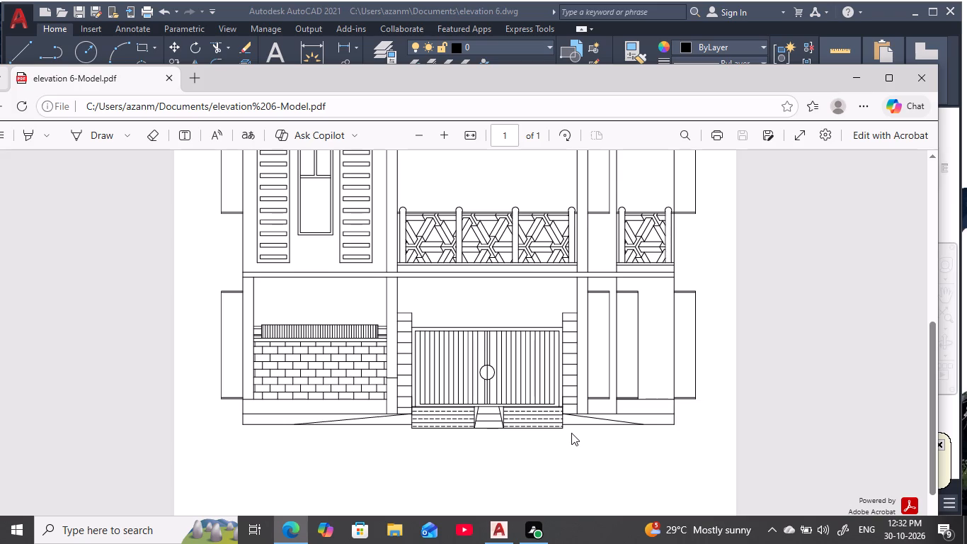
scroll(565, 443, up, 4)
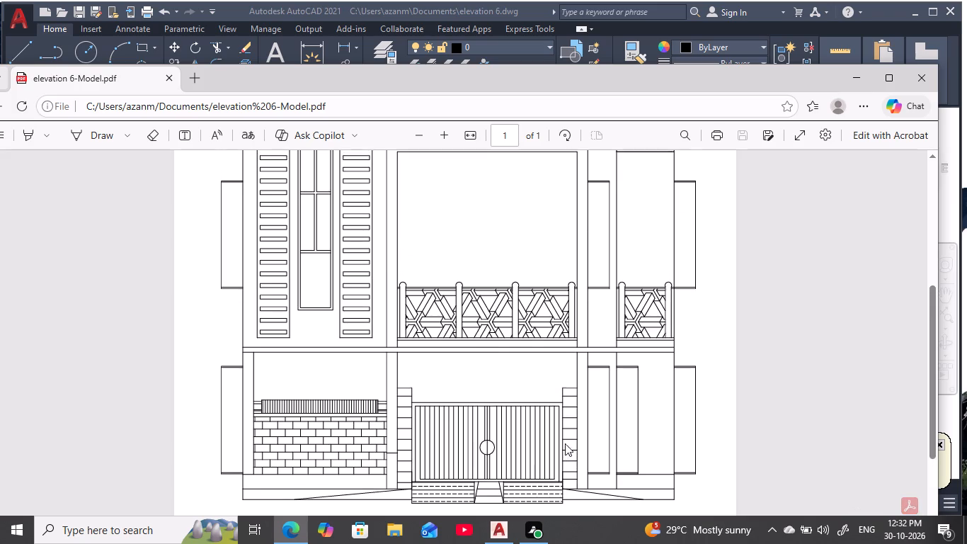
scroll(565, 443, up, 1)
scroll(565, 443, down, 2)
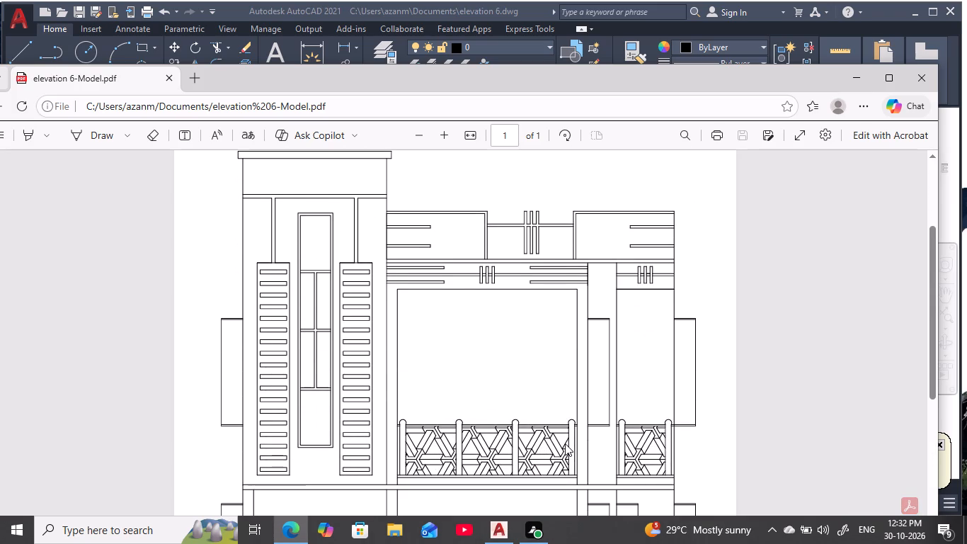
scroll(565, 443, down, 2)
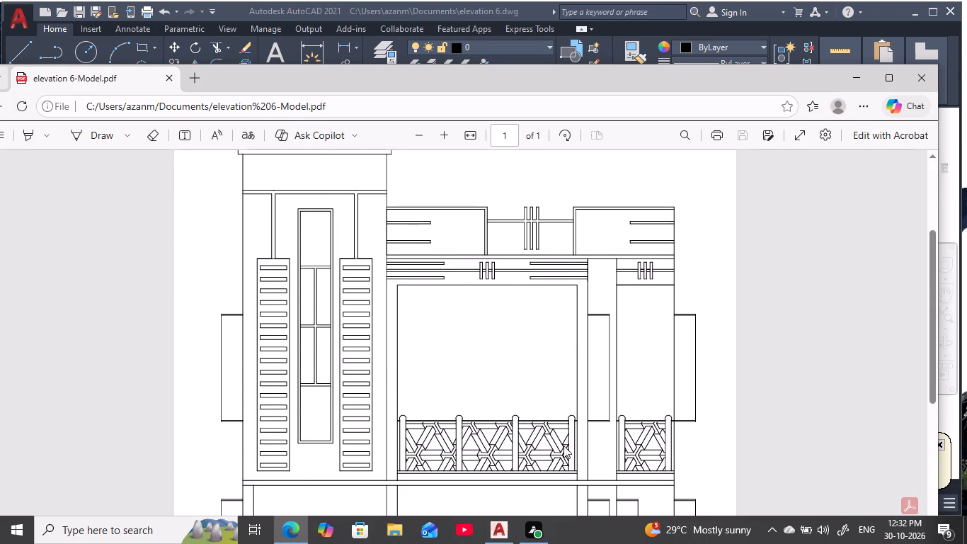
scroll(563, 446, down, 3)
scroll(548, 448, up, 7)
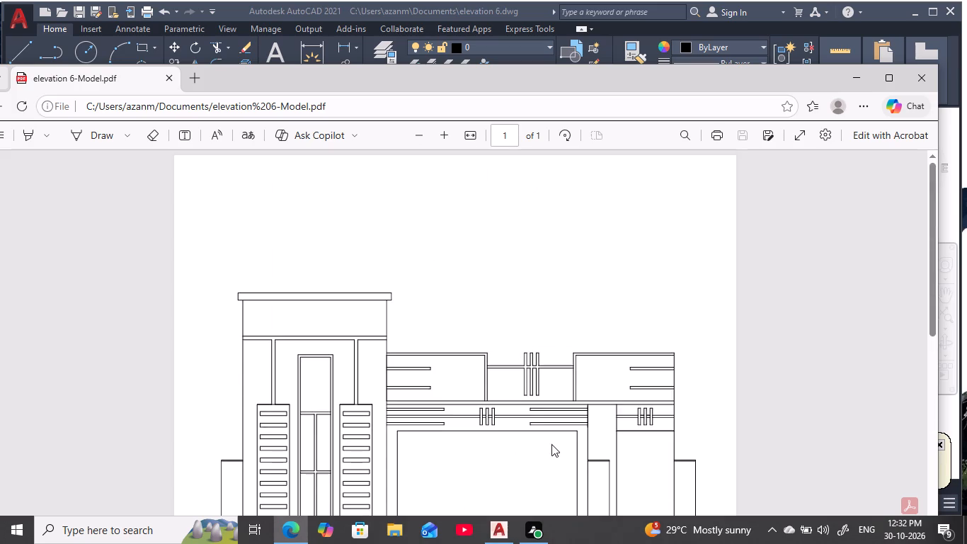
scroll(551, 444, down, 2)
scroll(551, 444, up, 1)
scroll(551, 445, down, 4)
click(913, 82)
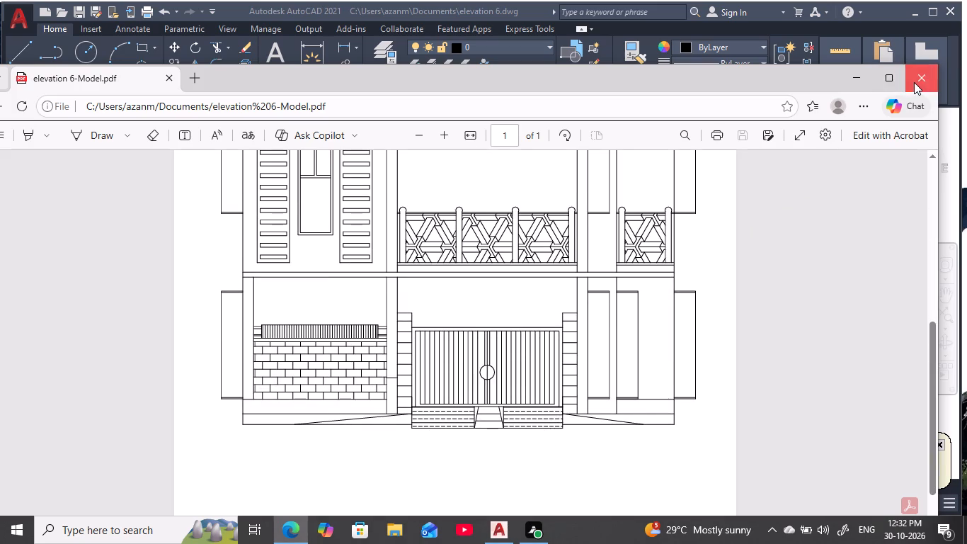